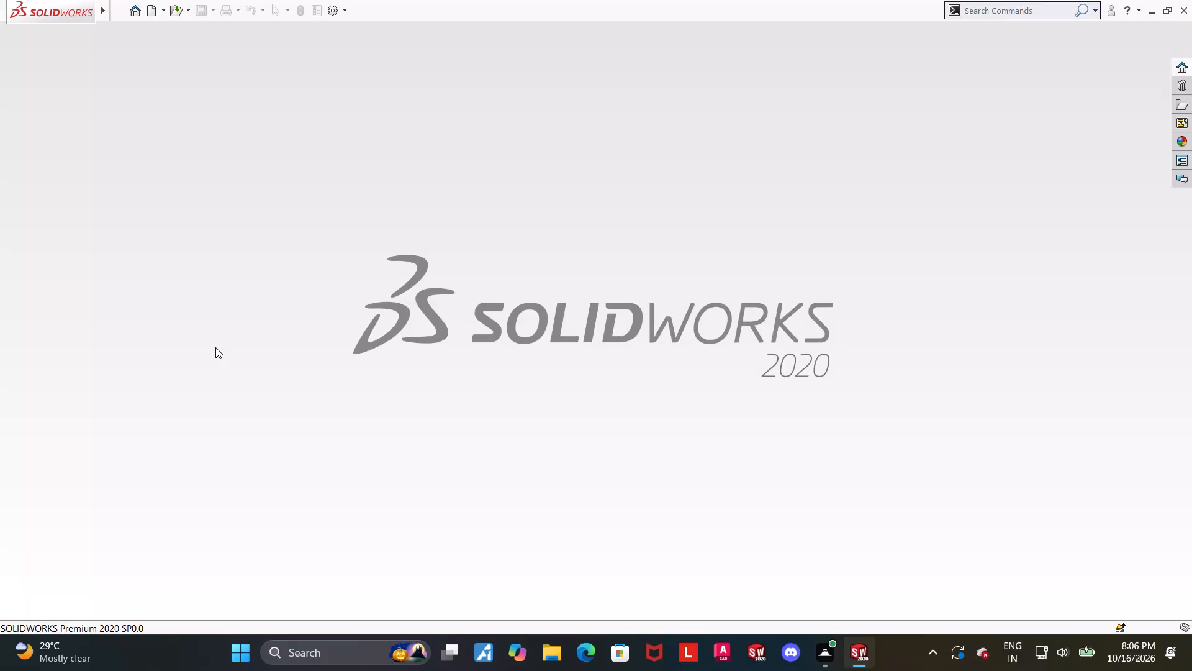
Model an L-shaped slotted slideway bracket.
Create a new part document.
{"action": "left_click", "coordinate": [149, 12]}
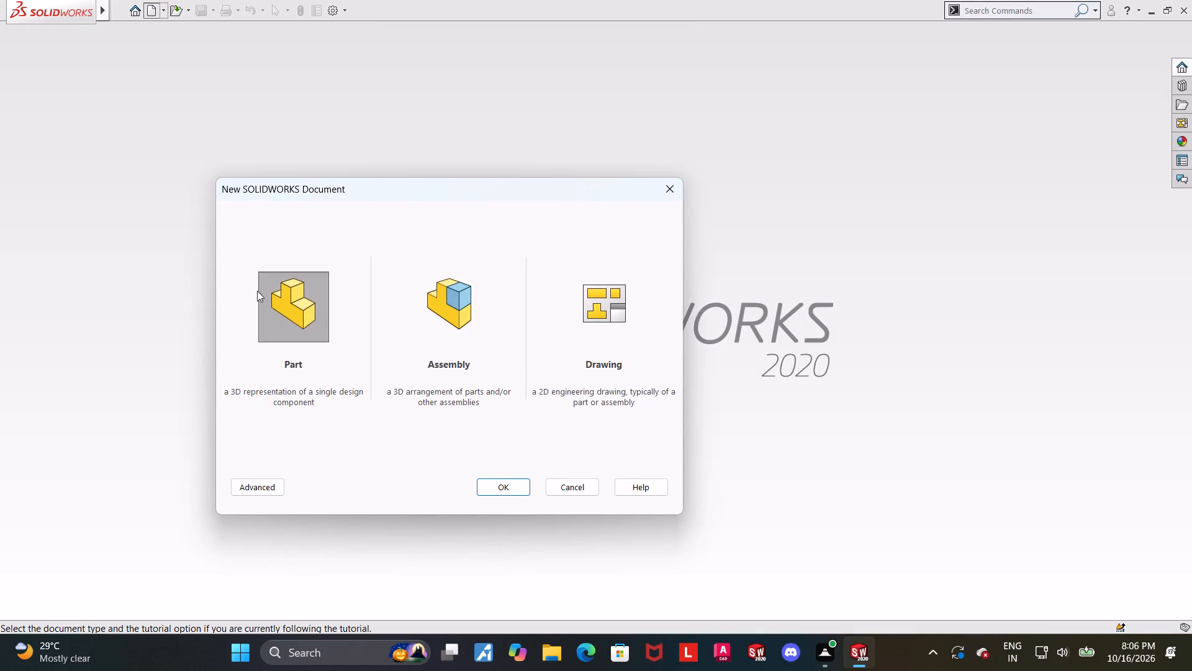
{"action": "double_click", "coordinate": [266, 296]}
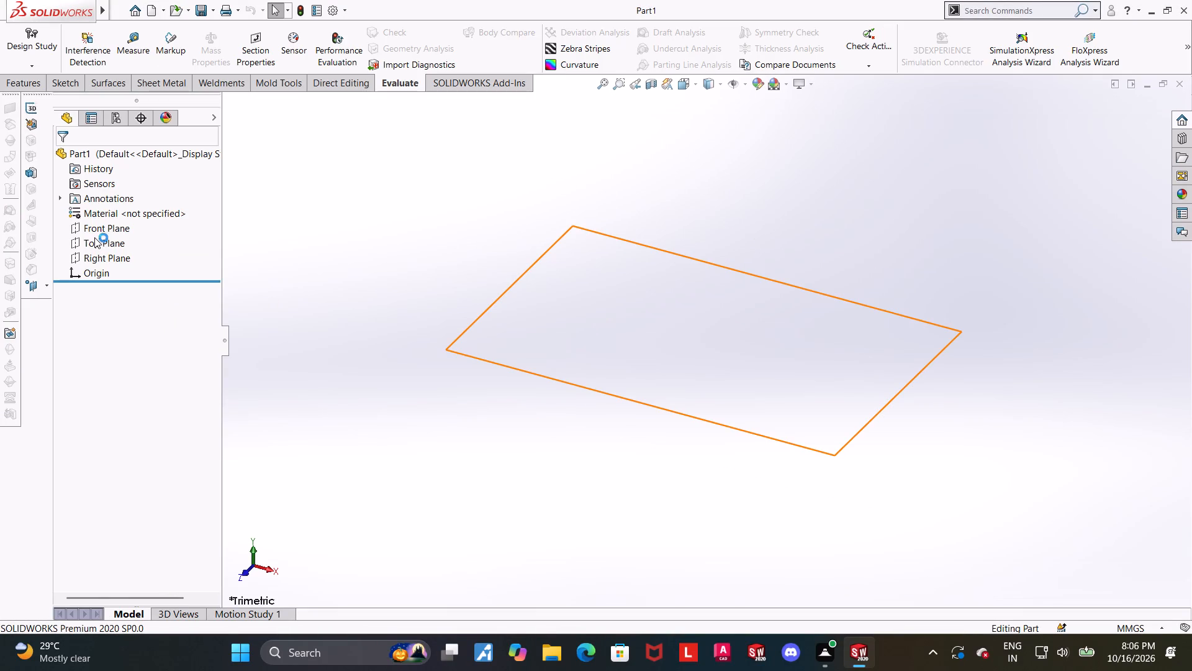
Open a new sketch on the Front Plane.
{"action": "left_click", "coordinate": [94, 231]}
{"action": "left_click", "coordinate": [105, 216]}
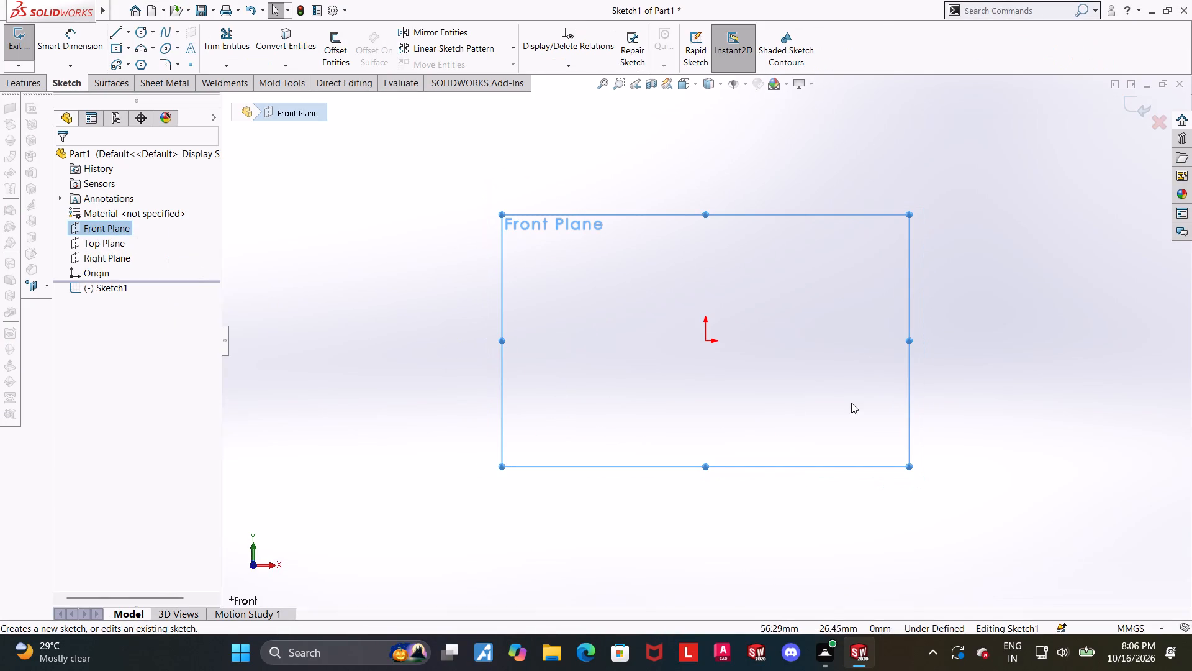
{"action": "scroll", "coordinate": [867, 421], "scroll_direction": "up", "scroll_amount": 2}
{"action": "scroll", "coordinate": [824, 327], "scroll_direction": "down", "scroll_amount": 2}
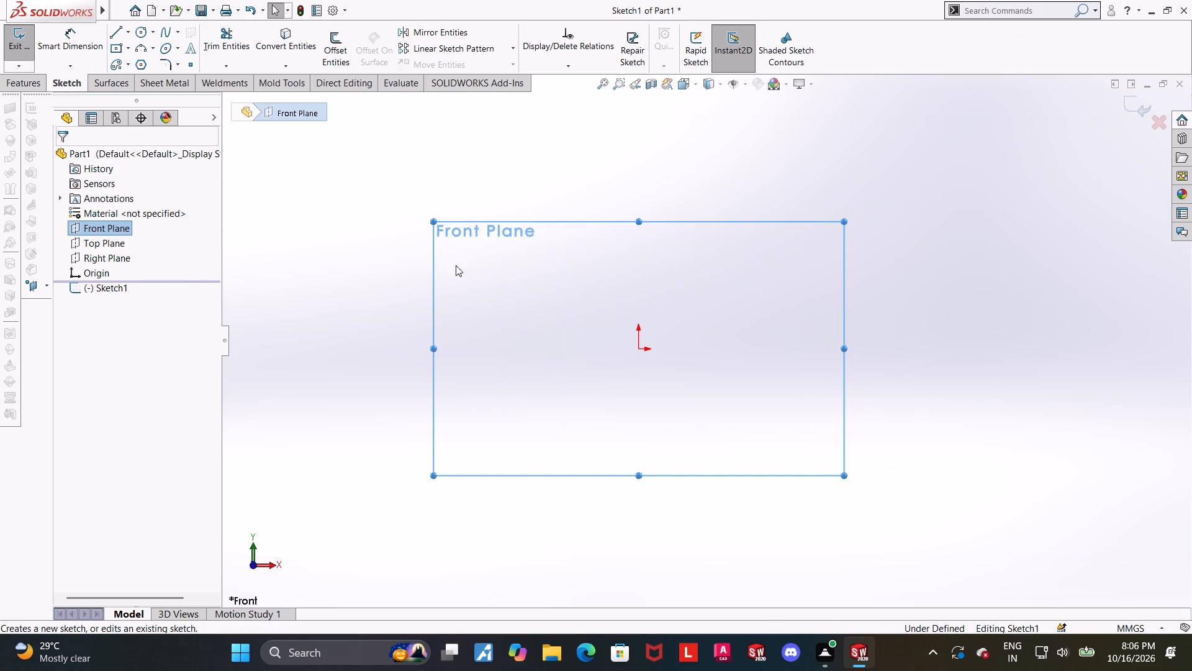
{"action": "left_click", "coordinate": [142, 34]}
{"action": "key", "text": "Escape"}
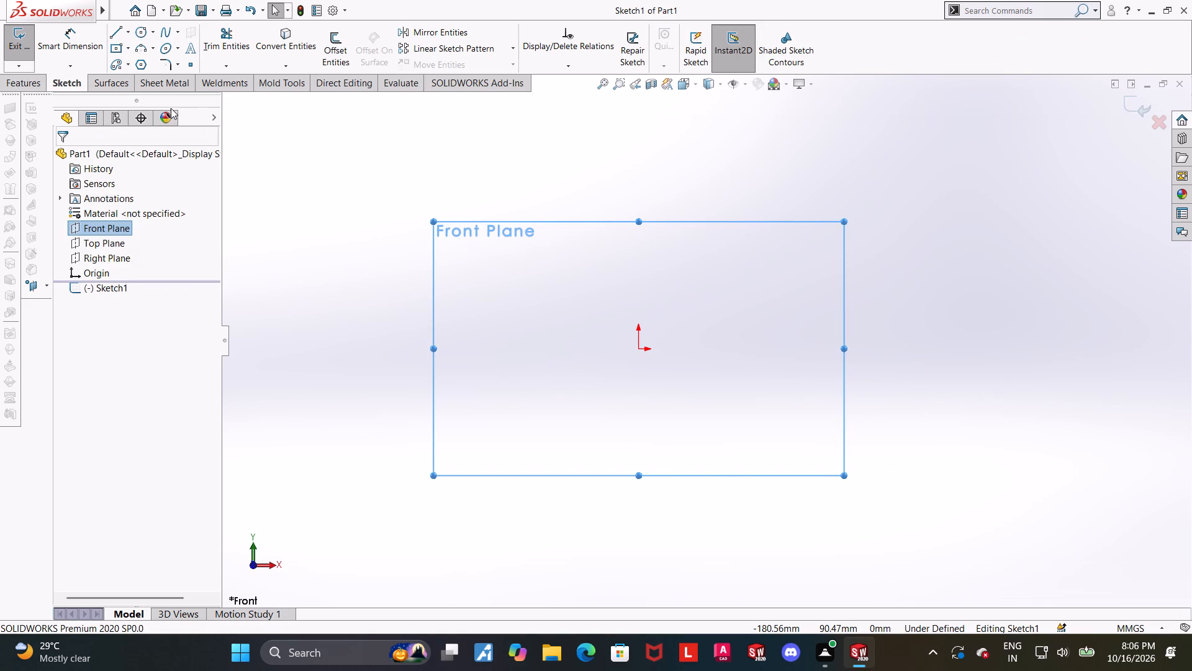
Sketch connected lines from the origin: about 51 mm horizontally right, about 59 mm vertically up, and a short horizontal return inward.
{"action": "left_click", "coordinate": [112, 35]}
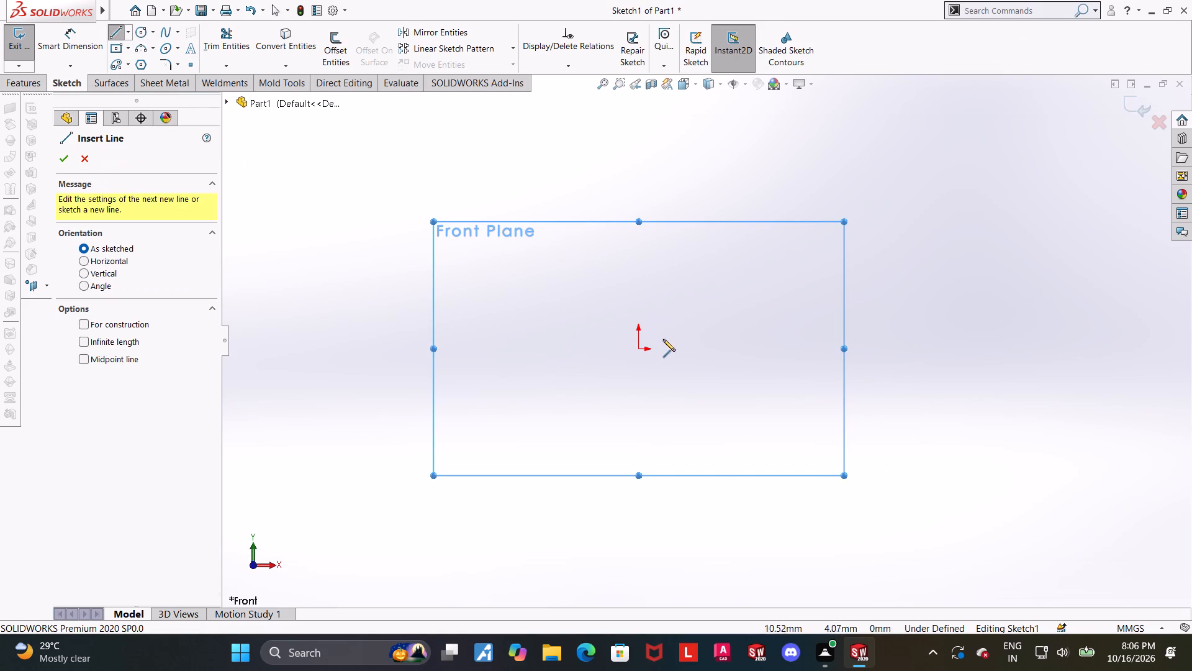
{"action": "left_click", "coordinate": [641, 347]}
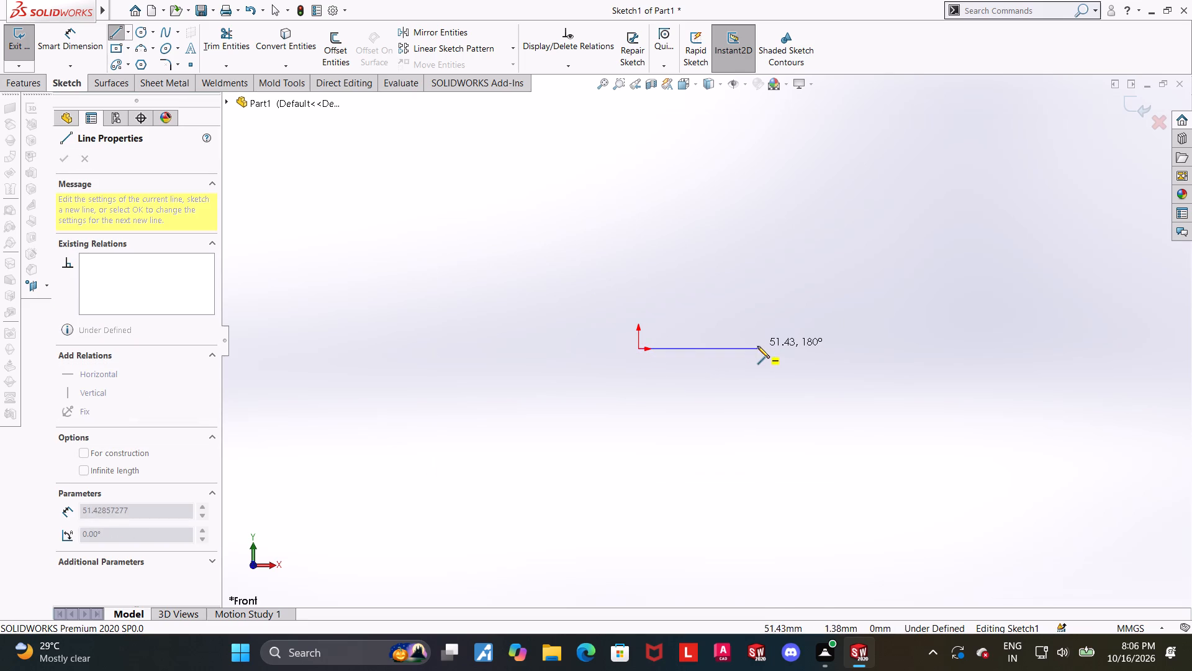
{"action": "left_click", "coordinate": [757, 346]}
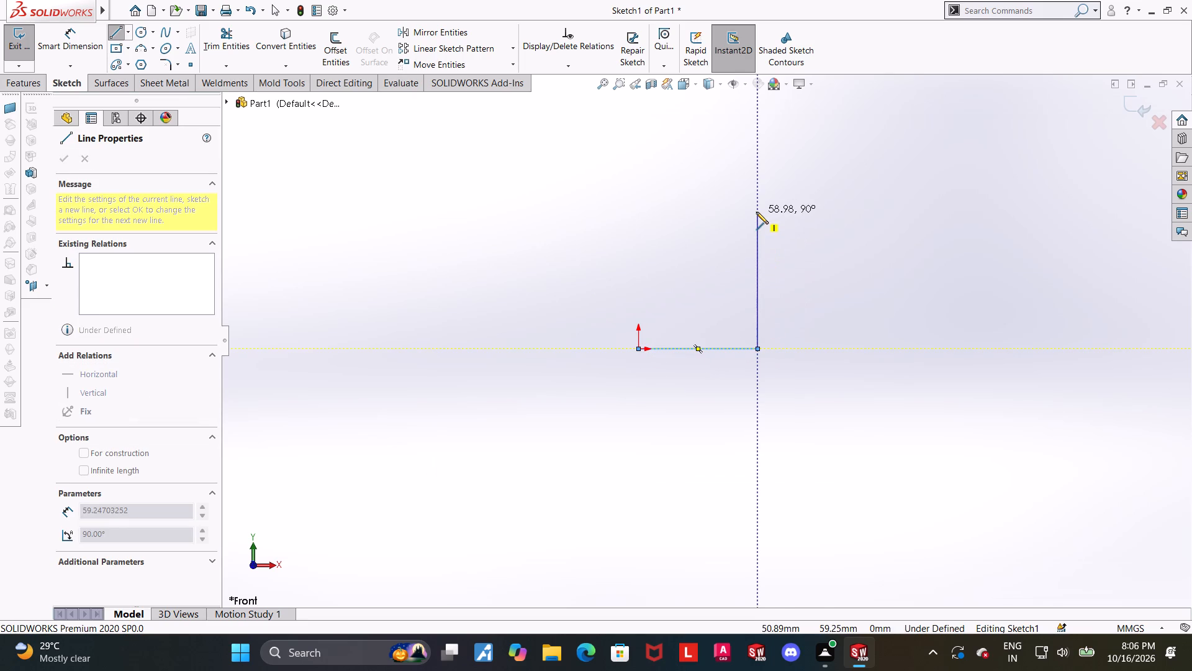
{"action": "left_click", "coordinate": [761, 211]}
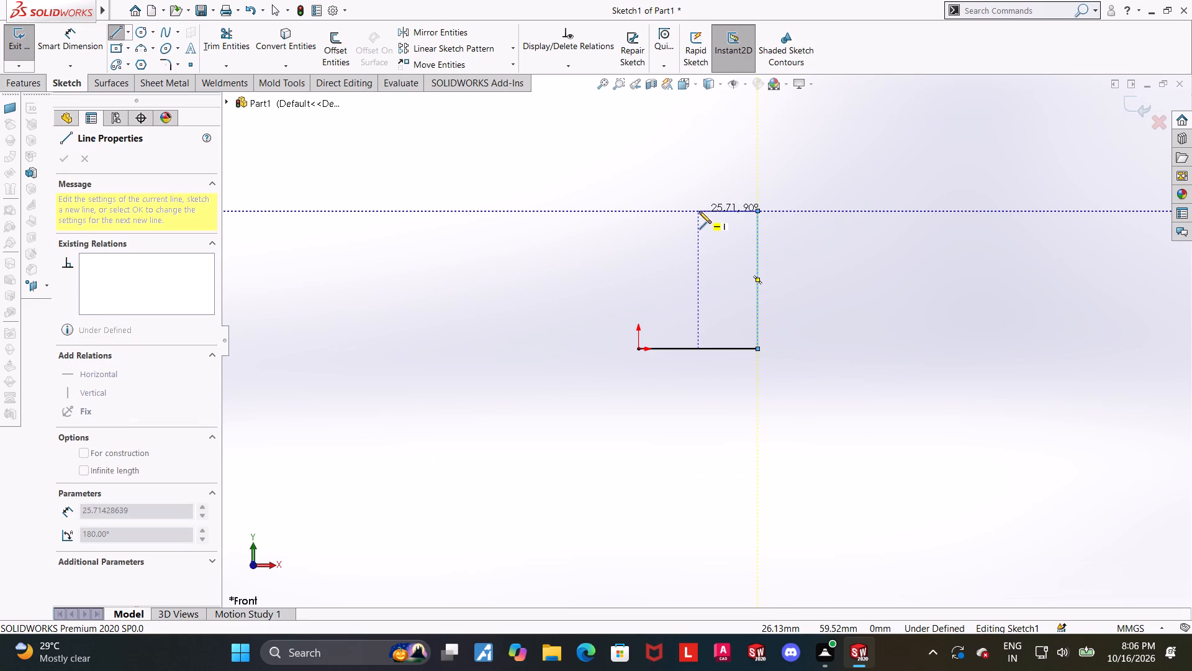
{"action": "left_click", "coordinate": [718, 213]}
{"action": "key", "text": "Escape"}
{"action": "key", "text": "Escape"}
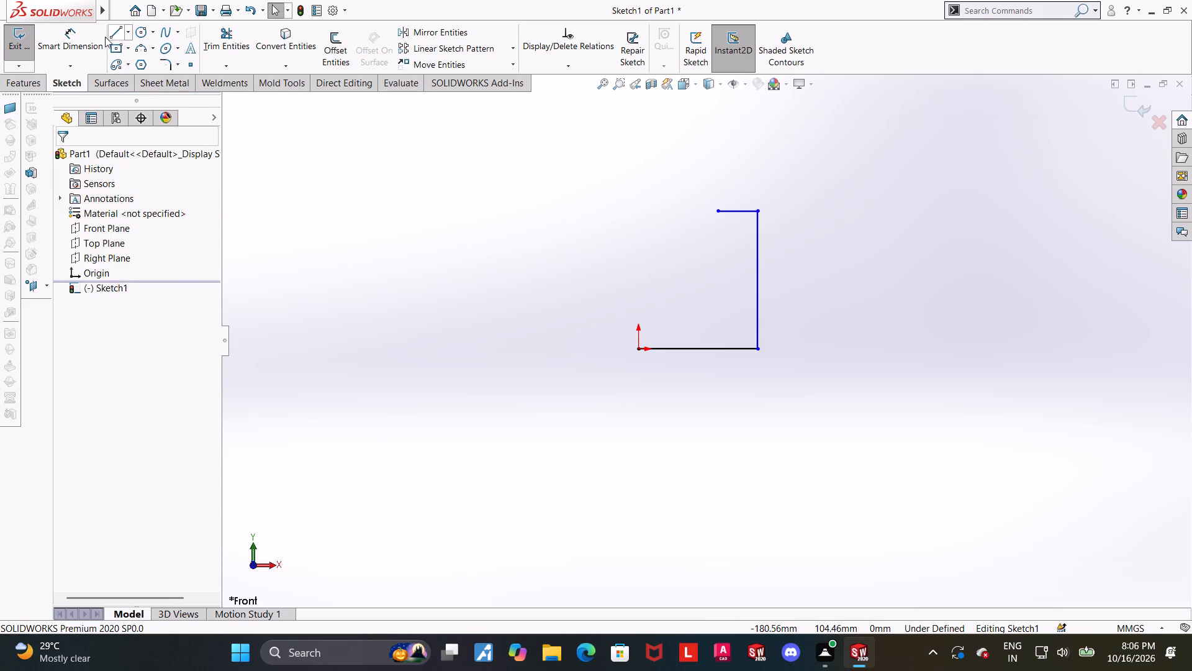
Sketch the base's left half from the origin: about 60 mm horizontal, a vertical level with the right side, and about 24 mm inward.
{"action": "left_click", "coordinate": [112, 34]}
{"action": "left_click", "coordinate": [640, 349]}
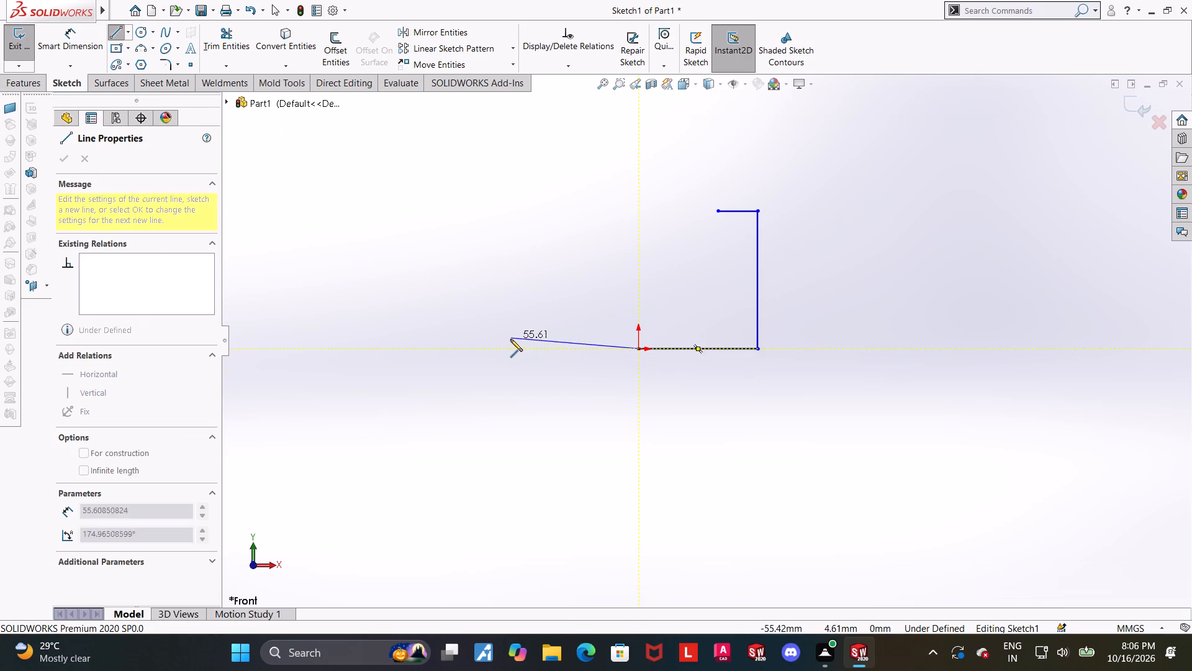
{"action": "left_click", "coordinate": [501, 348]}
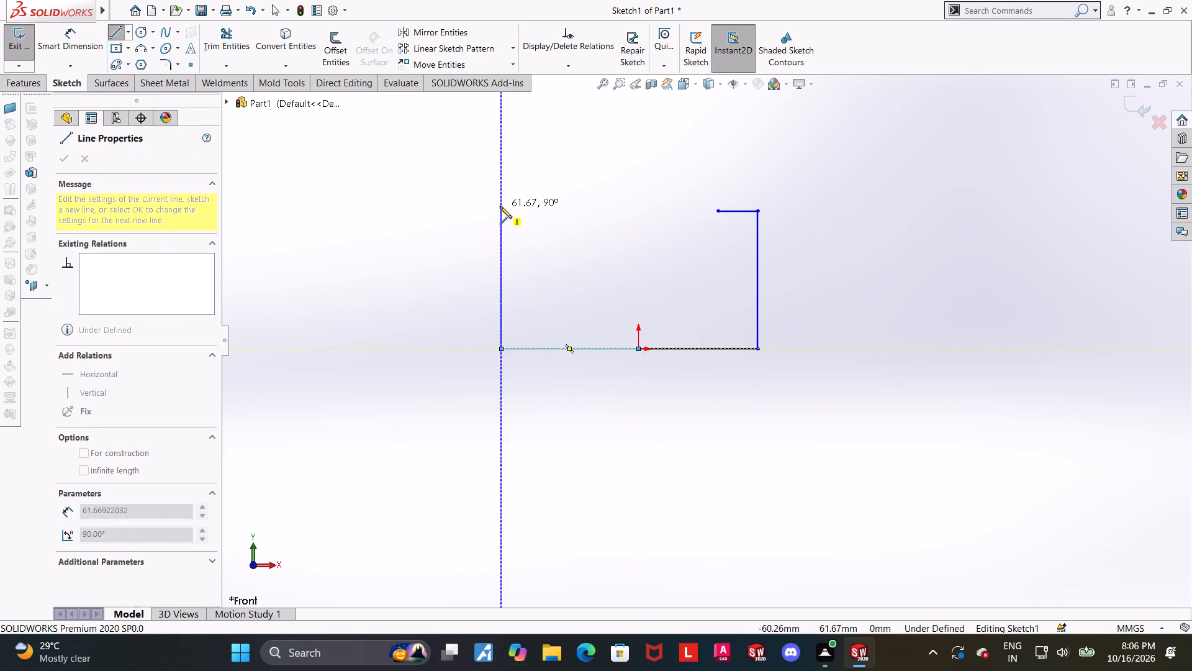
{"action": "left_click", "coordinate": [500, 209]}
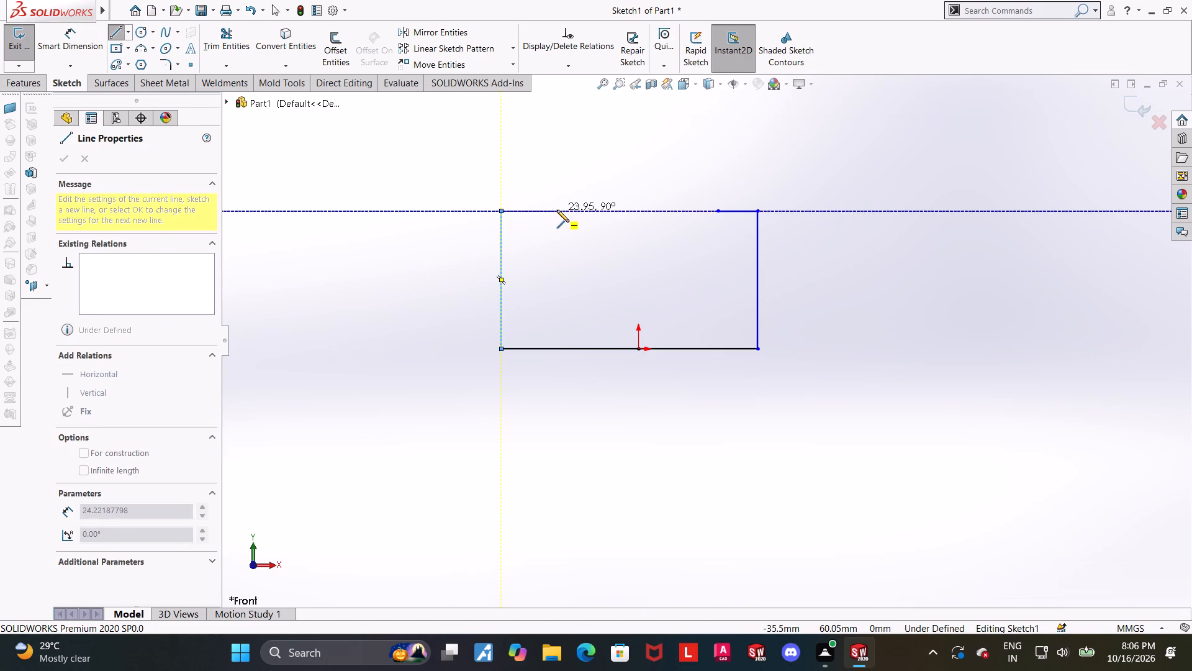
{"action": "left_click", "coordinate": [555, 211]}
Continue the line chain into an upright about 122 mm tall and 62 mm wide, ending level with the right shoulder line.
{"action": "scroll", "coordinate": [555, 211], "scroll_direction": "down", "scroll_amount": 2}
{"action": "scroll", "coordinate": [555, 211], "scroll_direction": "up", "scroll_amount": 3}
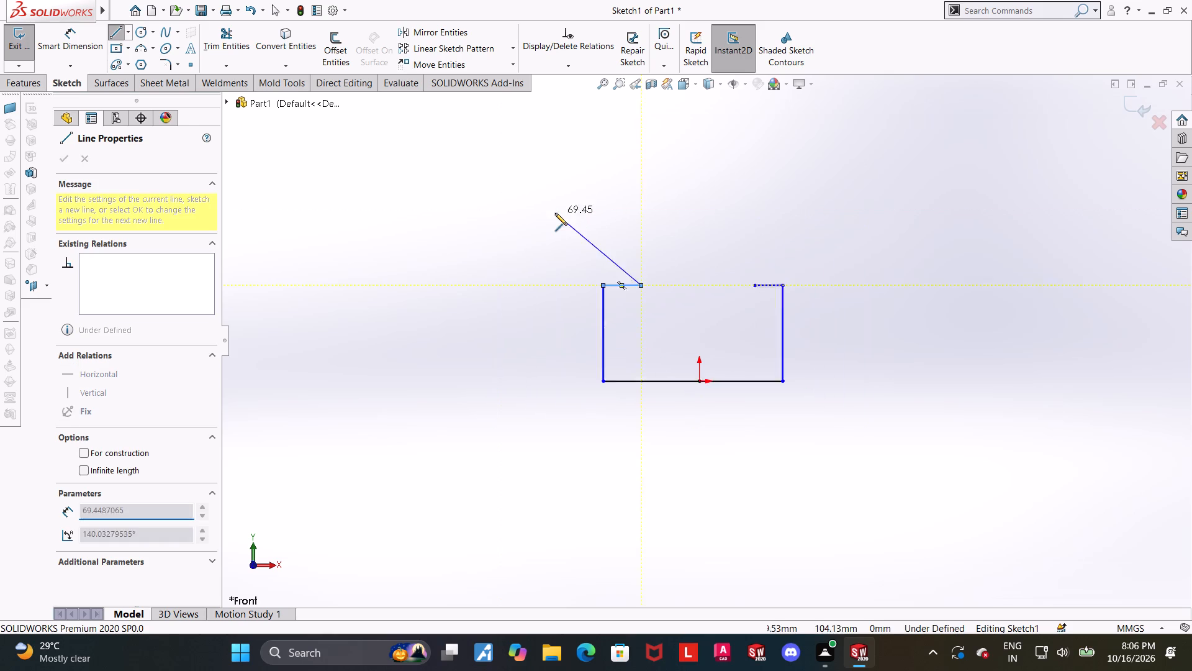
{"action": "scroll", "coordinate": [555, 213], "scroll_direction": "up", "scroll_amount": 2}
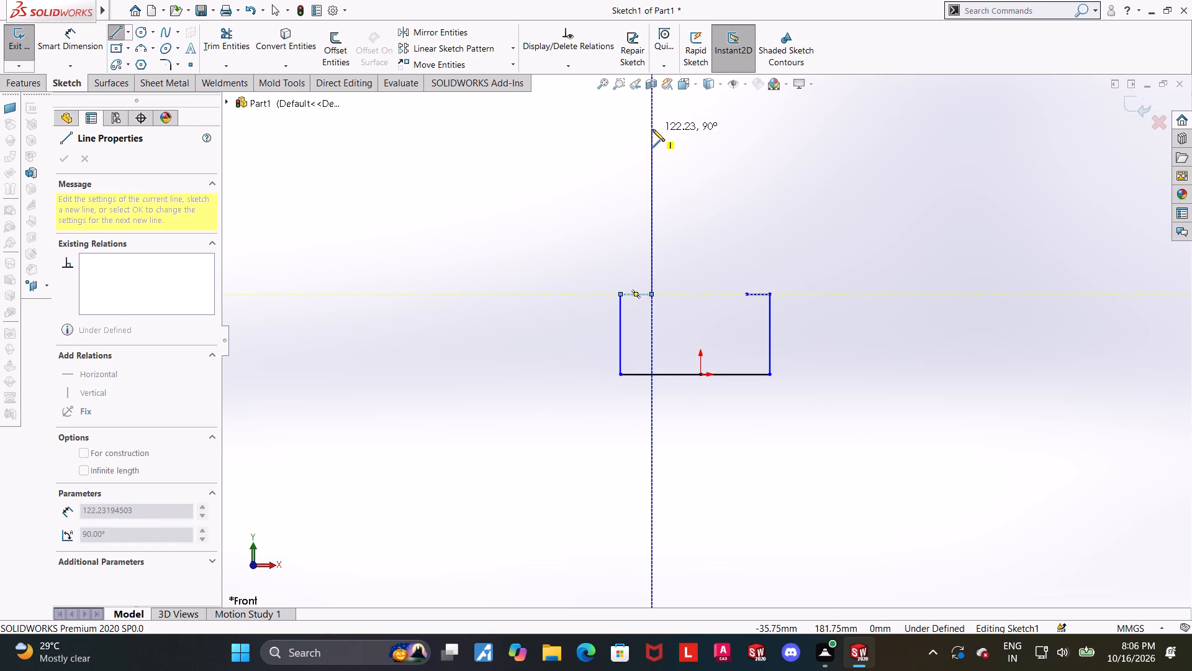
{"action": "left_click", "coordinate": [652, 129]}
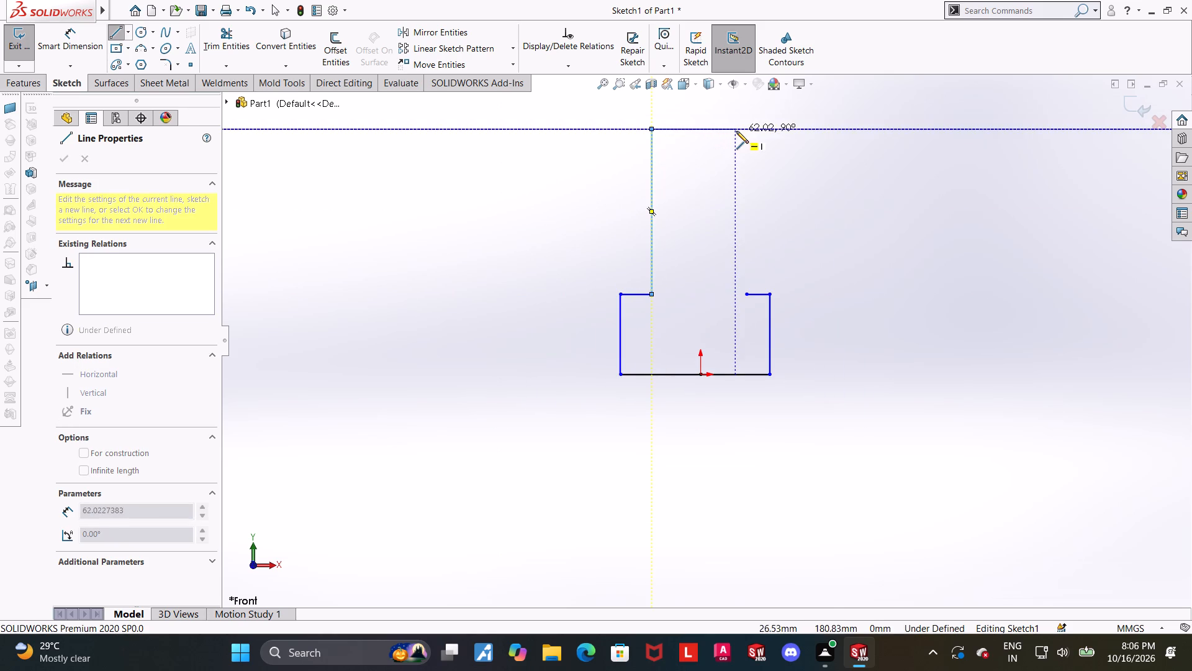
{"action": "left_click", "coordinate": [736, 131]}
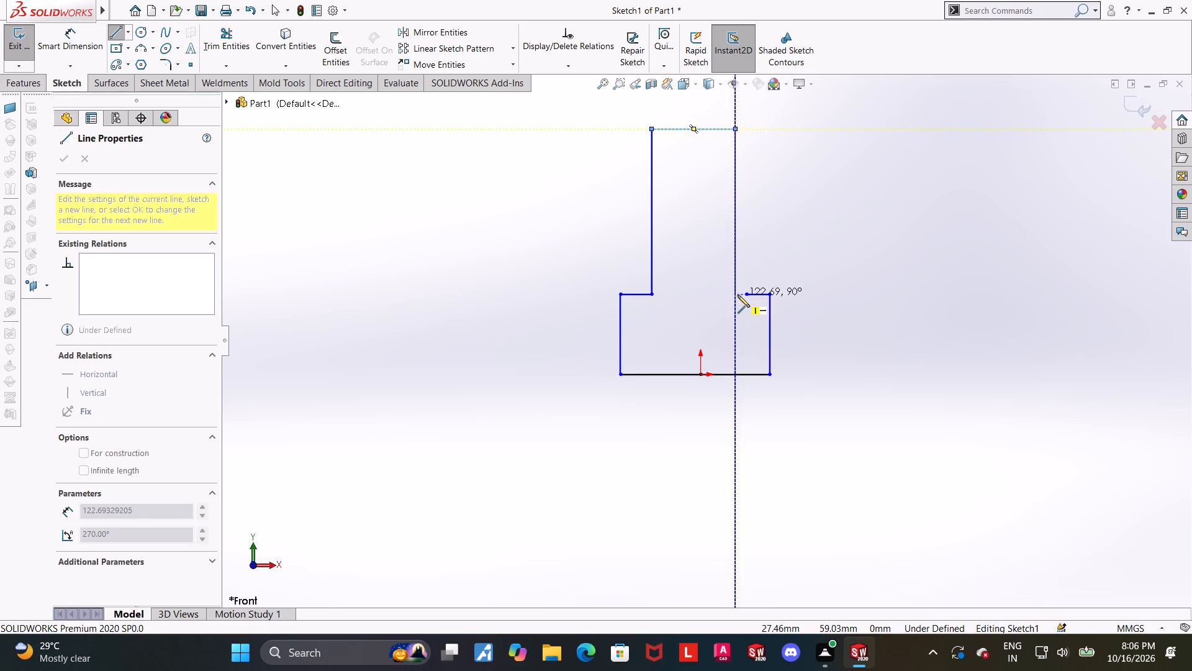
{"action": "left_click", "coordinate": [738, 295]}
{"action": "key", "text": "Escape"}
Merge the lower end of the upright's right line with the open end of the right shoulder line.
{"action": "left_click", "coordinate": [746, 294]}
{"action": "left_click", "coordinate": [733, 296], "text": "ctrl"}
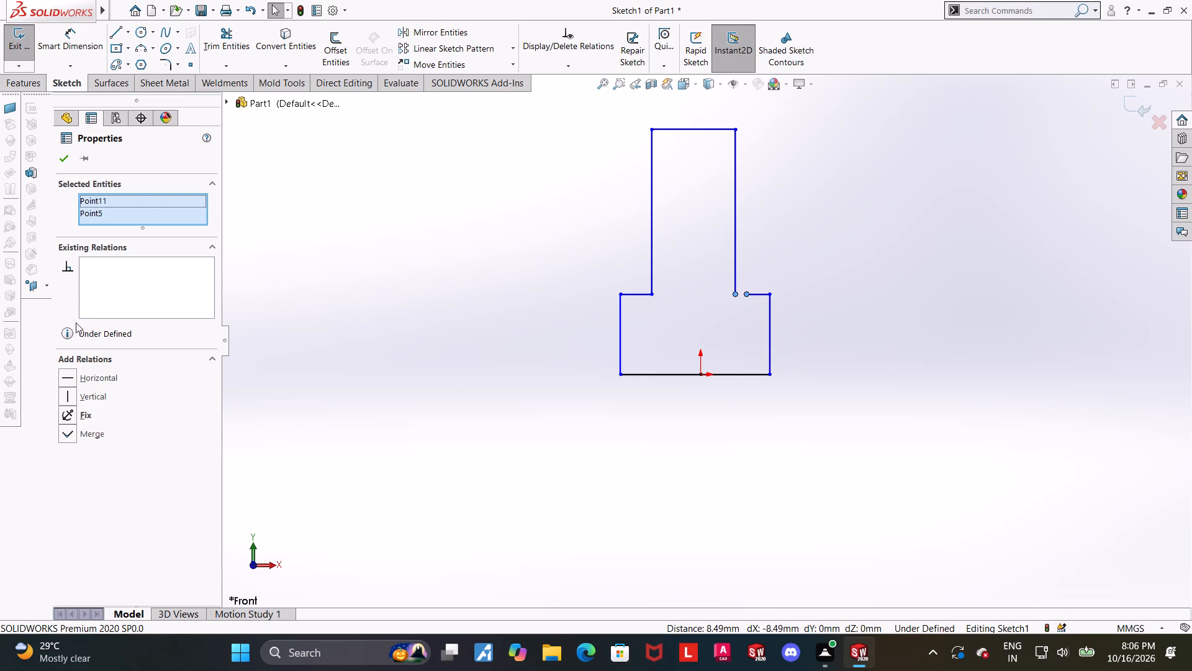
{"action": "left_click", "coordinate": [69, 436]}
{"action": "scroll", "coordinate": [742, 345], "scroll_direction": "up", "scroll_amount": 2}
{"action": "scroll", "coordinate": [813, 285], "scroll_direction": "down", "scroll_amount": 2}
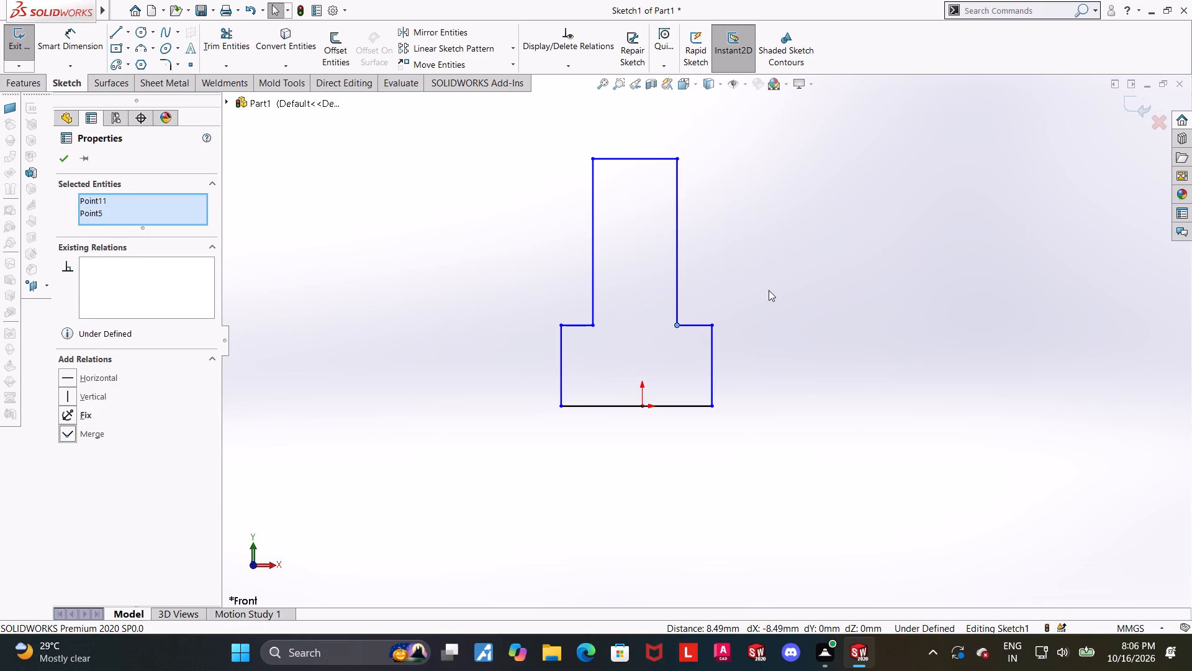
{"action": "key", "text": "Escape"}
{"action": "key", "text": "Escape"}
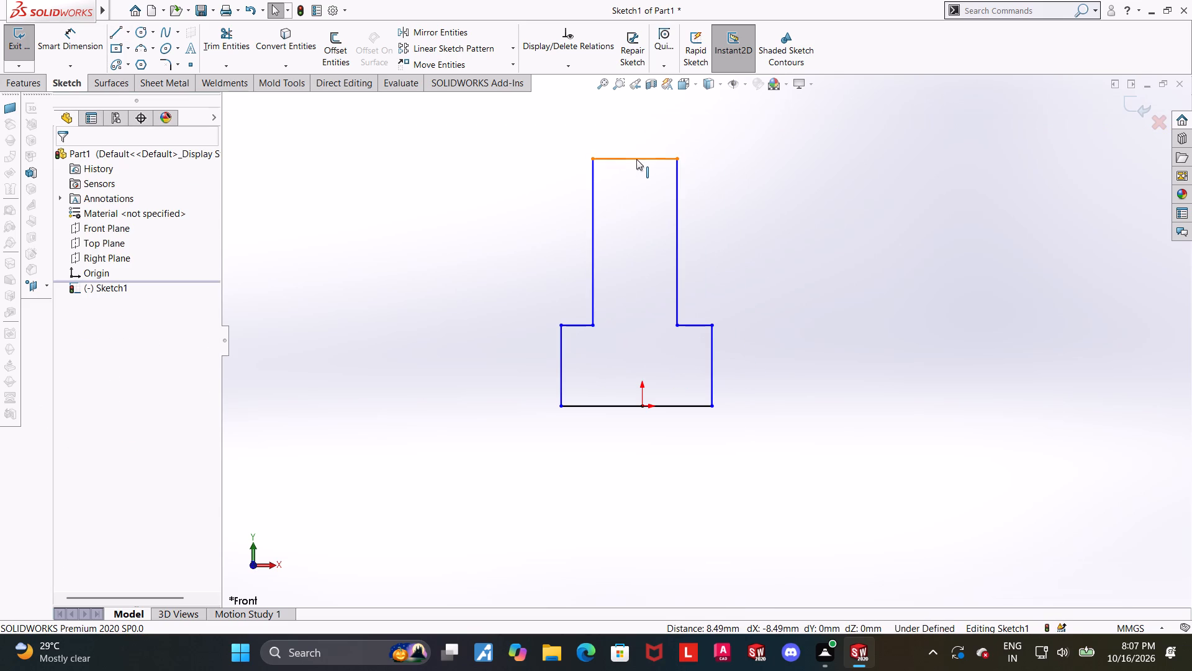
Add a Vertical relation between the midpoint of the upright's top line and the origin.
{"action": "left_click", "coordinate": [634, 159]}
{"action": "left_click", "coordinate": [643, 408], "text": "ctrl"}
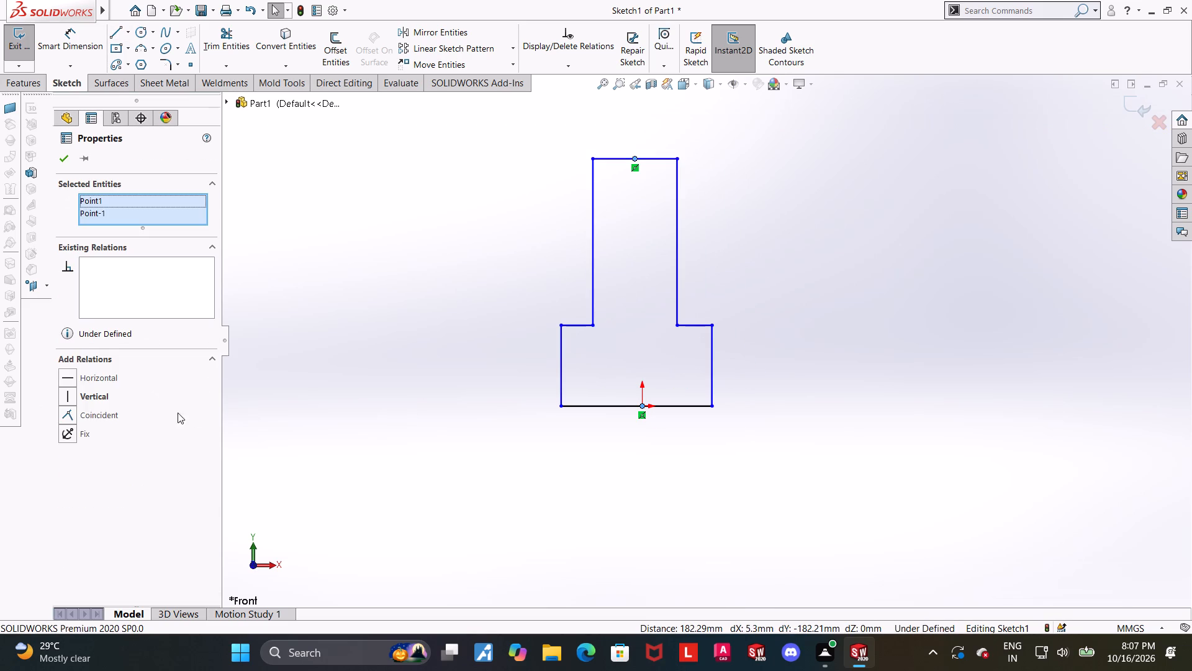
{"action": "left_click", "coordinate": [74, 401]}
{"action": "left_click", "coordinate": [885, 358]}
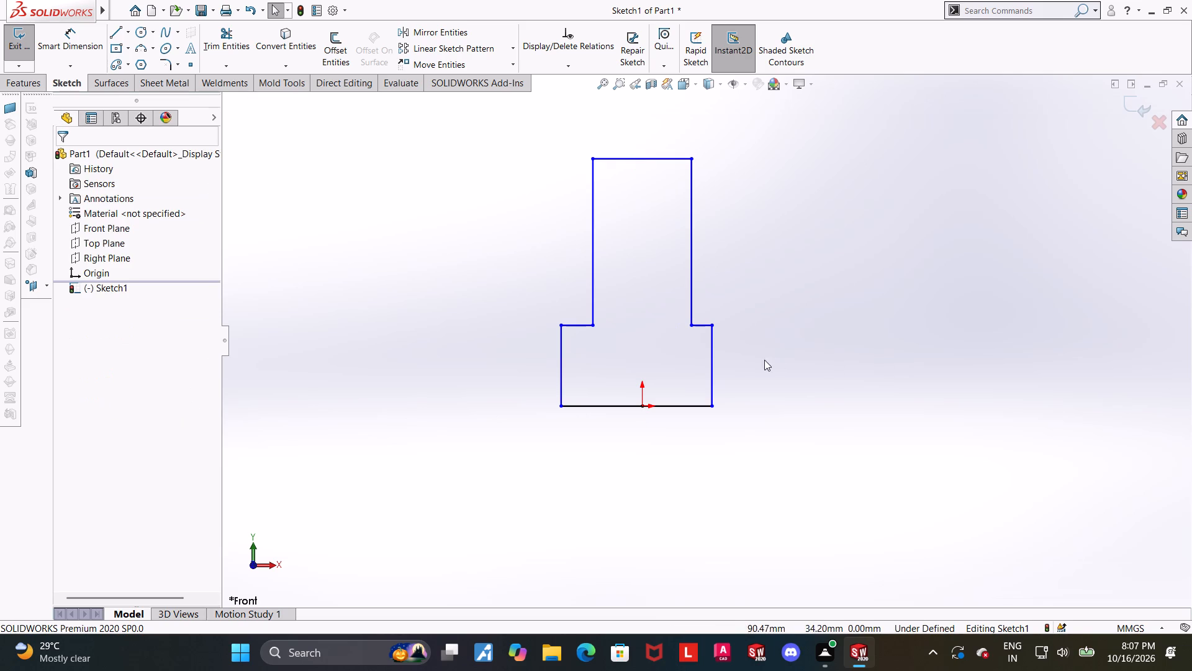
Make the left and right shoulder lines collinear and equal in length.
{"action": "left_click", "coordinate": [713, 355]}
{"action": "left_click", "coordinate": [769, 390]}
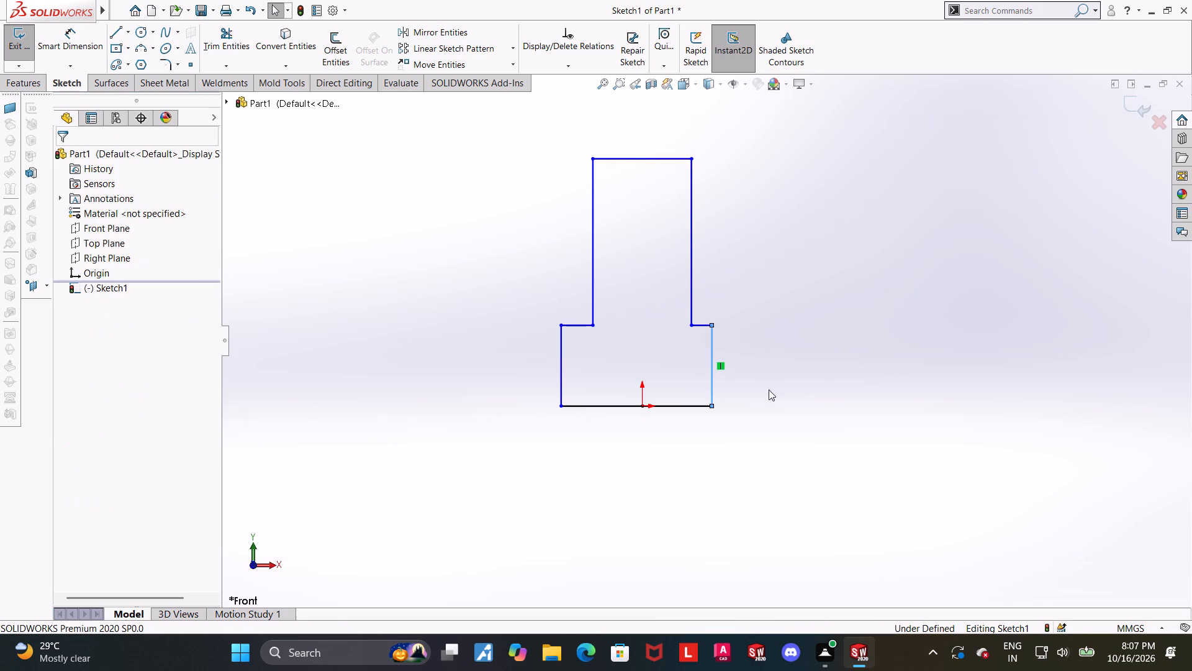
{"action": "left_click", "coordinate": [563, 368]}
{"action": "left_click", "coordinate": [934, 374]}
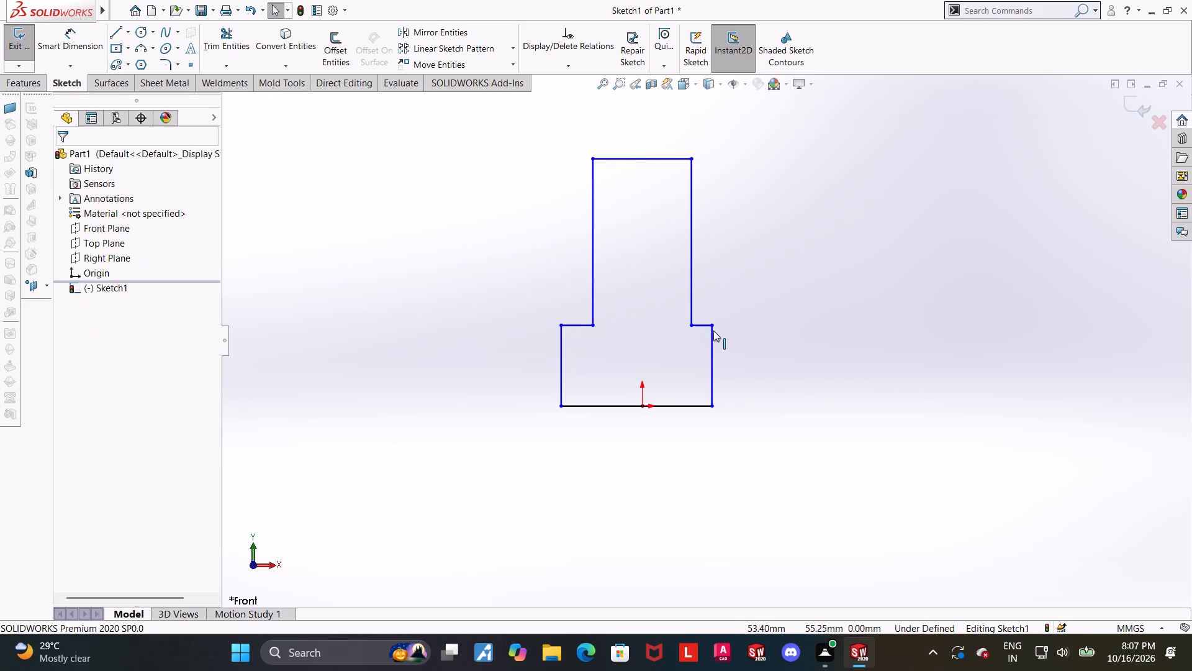
{"action": "left_click", "coordinate": [701, 326]}
{"action": "left_click", "coordinate": [584, 327], "text": "ctrl"}
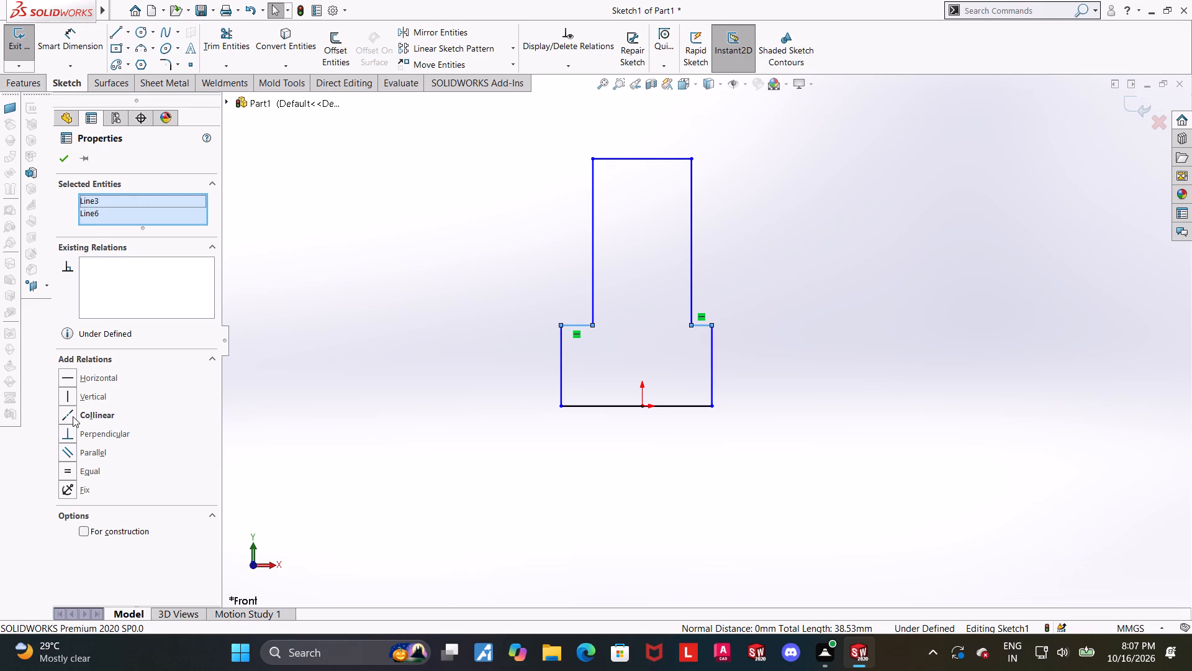
{"action": "left_click", "coordinate": [73, 416]}
{"action": "left_click", "coordinate": [62, 473]}
{"action": "left_click", "coordinate": [707, 385]}
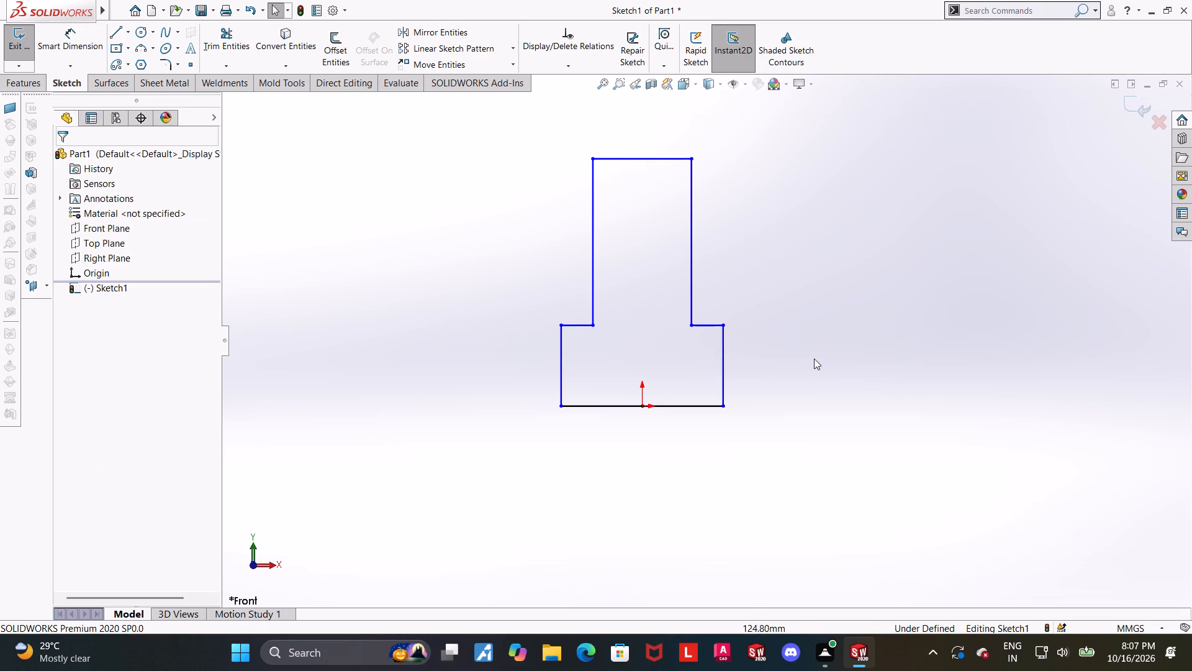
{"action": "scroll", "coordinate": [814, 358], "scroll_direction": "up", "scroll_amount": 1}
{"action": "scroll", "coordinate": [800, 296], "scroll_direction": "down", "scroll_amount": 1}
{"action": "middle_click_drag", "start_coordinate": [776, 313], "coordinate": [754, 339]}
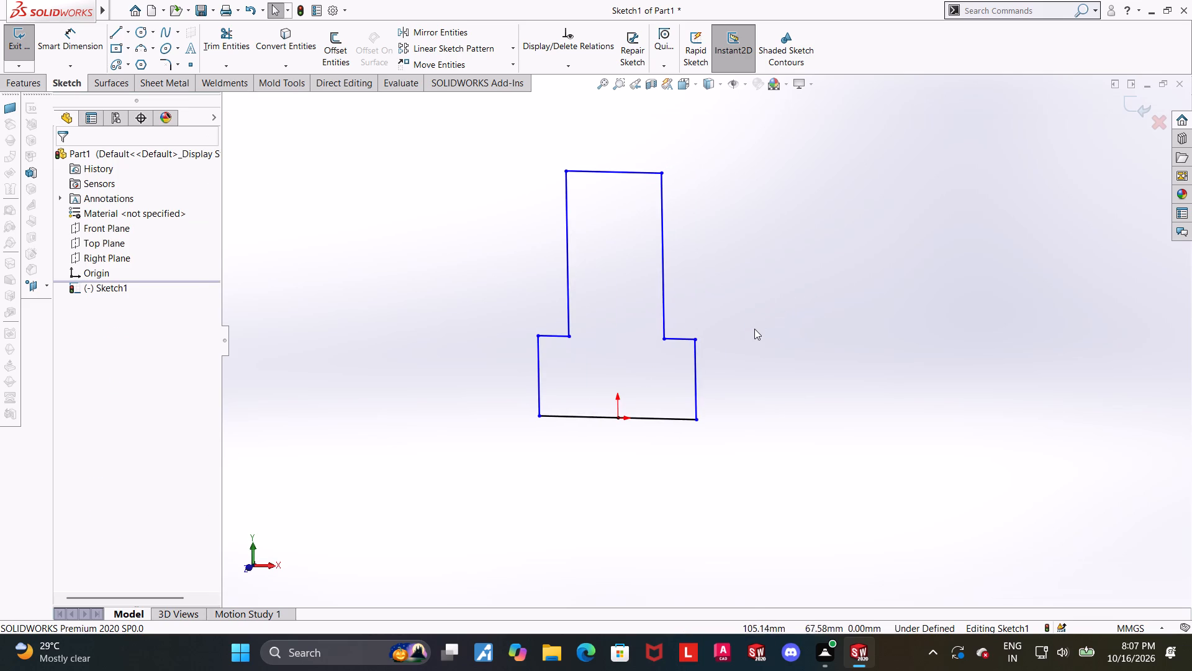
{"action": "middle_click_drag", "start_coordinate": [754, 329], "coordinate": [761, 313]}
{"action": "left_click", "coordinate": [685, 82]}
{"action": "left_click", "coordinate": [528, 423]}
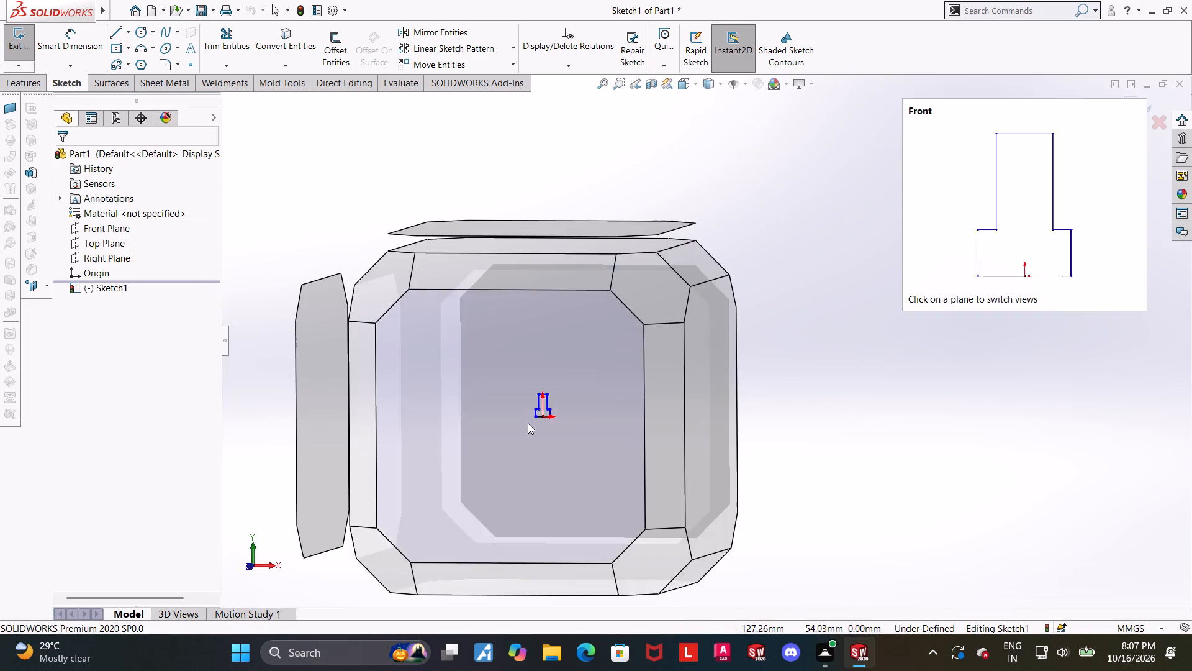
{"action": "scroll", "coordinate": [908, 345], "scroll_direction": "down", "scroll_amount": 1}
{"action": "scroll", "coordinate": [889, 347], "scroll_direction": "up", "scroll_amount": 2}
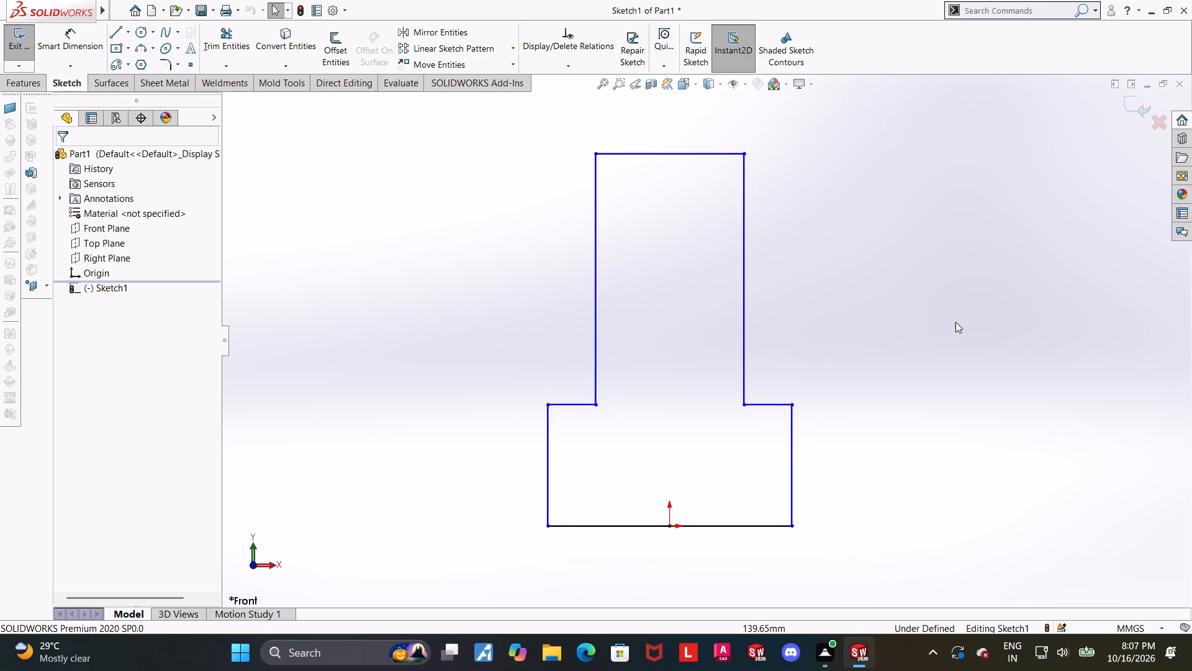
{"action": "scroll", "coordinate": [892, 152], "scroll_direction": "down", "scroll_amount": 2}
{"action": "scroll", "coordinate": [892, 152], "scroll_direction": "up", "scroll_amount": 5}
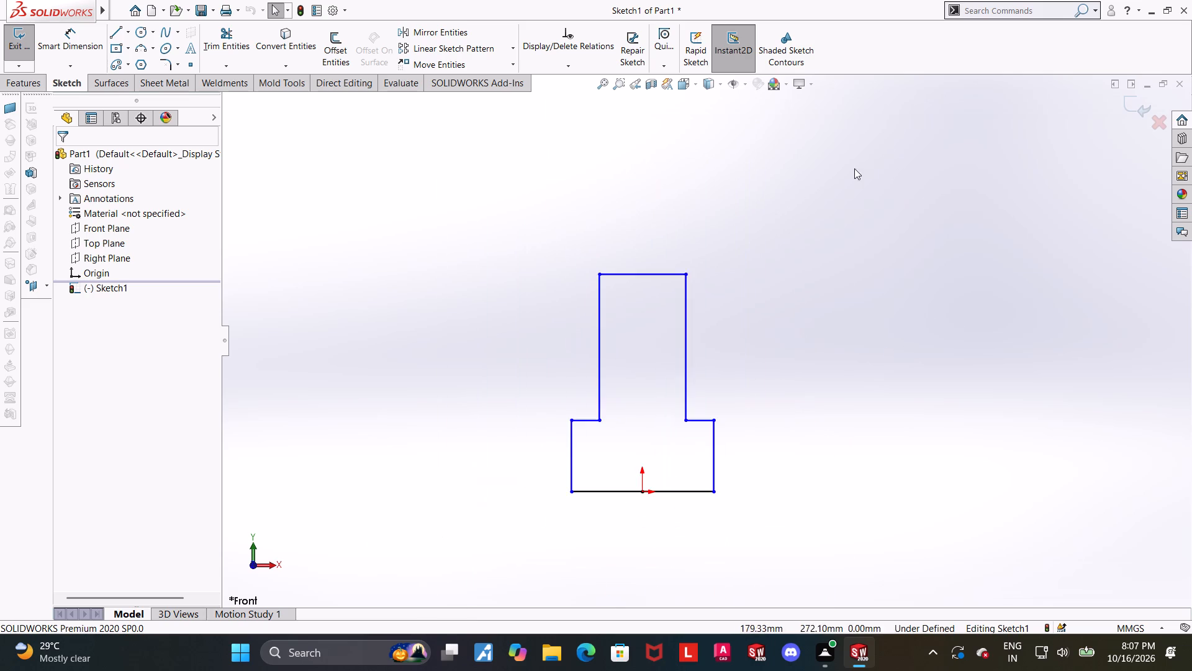
Sketch a circle of about 36 mm radius centred on the top line's midpoint, passing through the line's right endpoint.
{"action": "scroll", "coordinate": [775, 285], "scroll_direction": "down", "scroll_amount": 1}
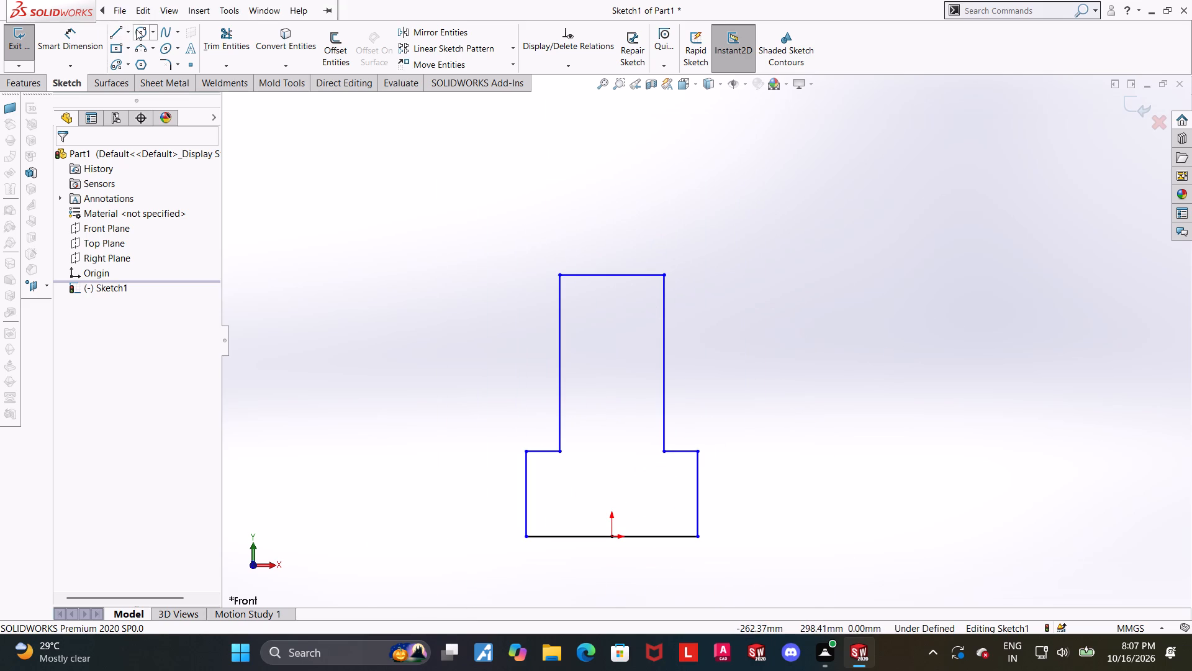
{"action": "left_click_drag", "start_coordinate": [136, 29], "coordinate": [148, 32]}
{"action": "left_click", "coordinate": [610, 274]}
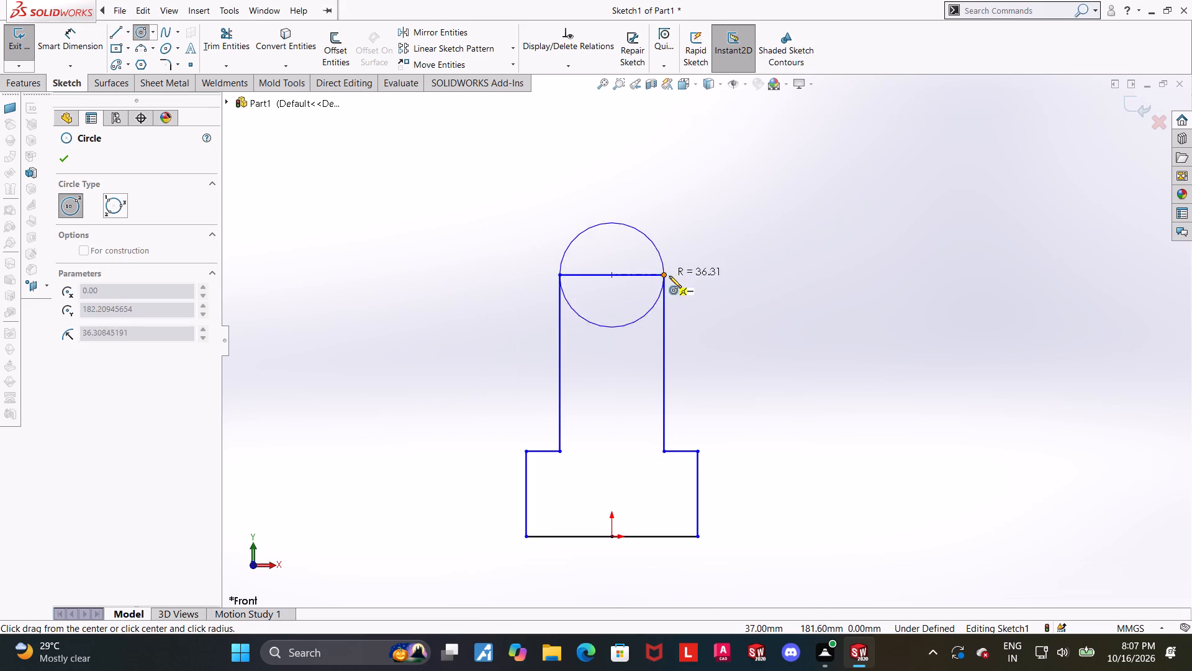
{"action": "left_click", "coordinate": [662, 278]}
{"action": "key", "text": "Escape"}
{"action": "key", "text": "Escape"}
Trim away the circle's lower half and the straight line across it, leaving a semicircular top on the upright.
{"action": "left_click", "coordinate": [212, 43]}
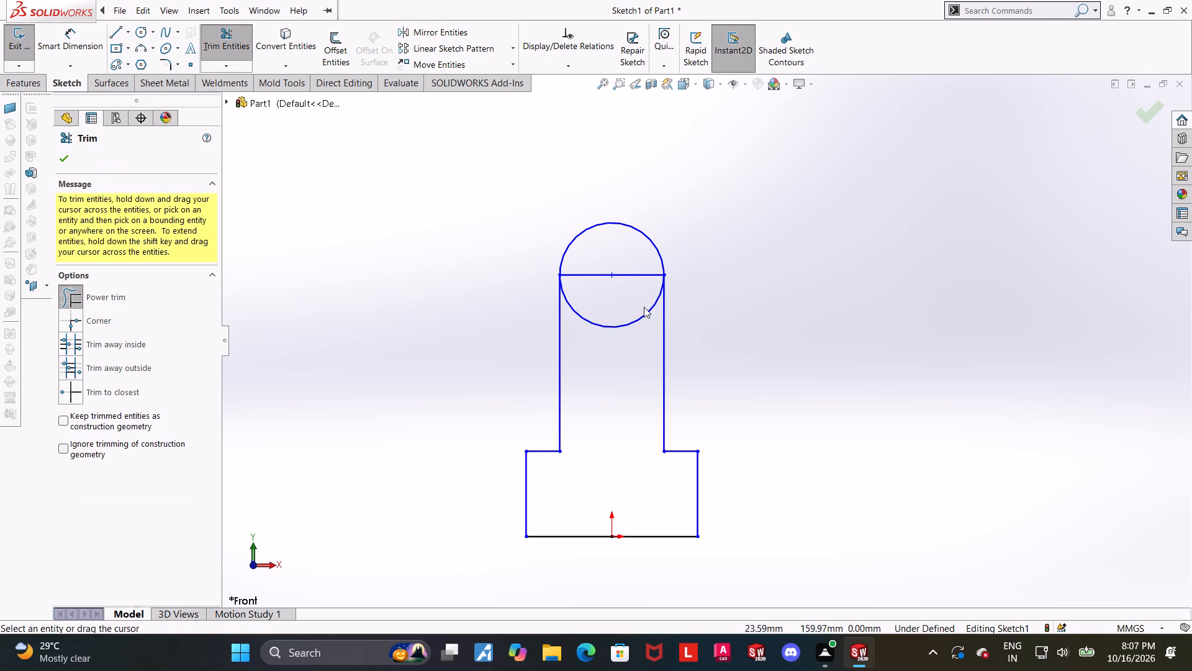
{"action": "left_click_drag", "start_coordinate": [619, 293], "coordinate": [620, 325]}
{"action": "left_click_drag", "start_coordinate": [604, 338], "coordinate": [607, 344]}
{"action": "left_click_drag", "start_coordinate": [607, 293], "coordinate": [605, 335]}
{"action": "left_click_drag", "start_coordinate": [595, 292], "coordinate": [586, 260]}
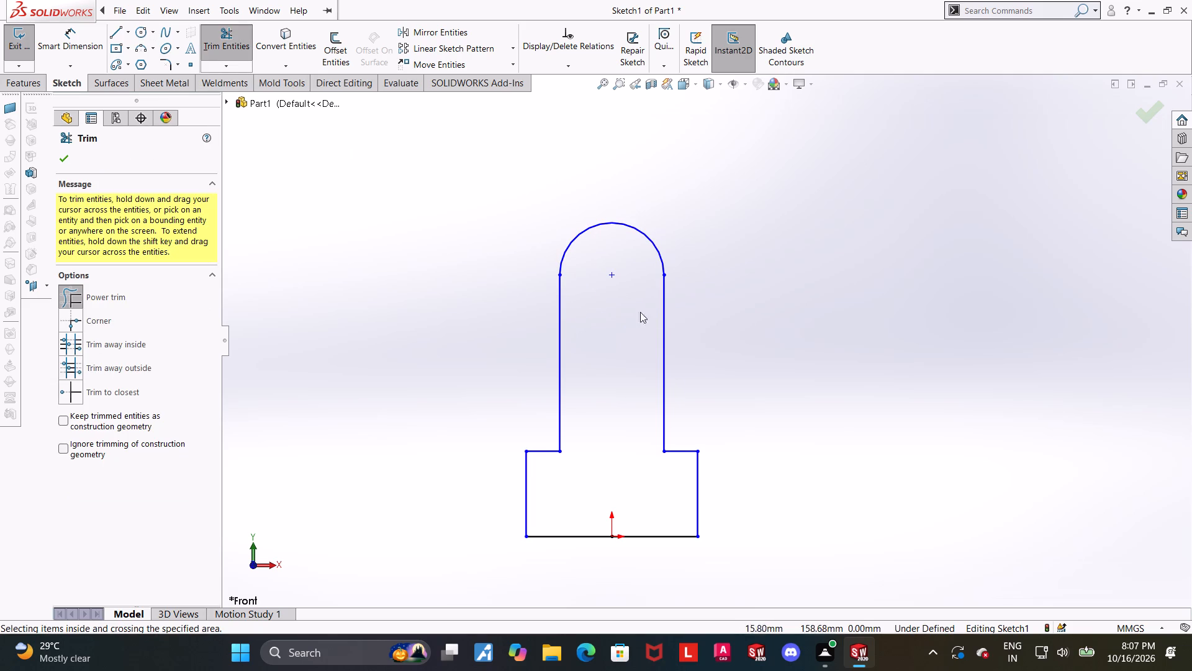
{"action": "left_click_drag", "start_coordinate": [647, 291], "coordinate": [644, 284]}
{"action": "key", "text": "Escape"}
{"action": "key", "text": "Escape"}
Dimension the distance between the upright's two vertical sides as 60 mm.
{"action": "left_click", "coordinate": [85, 39]}
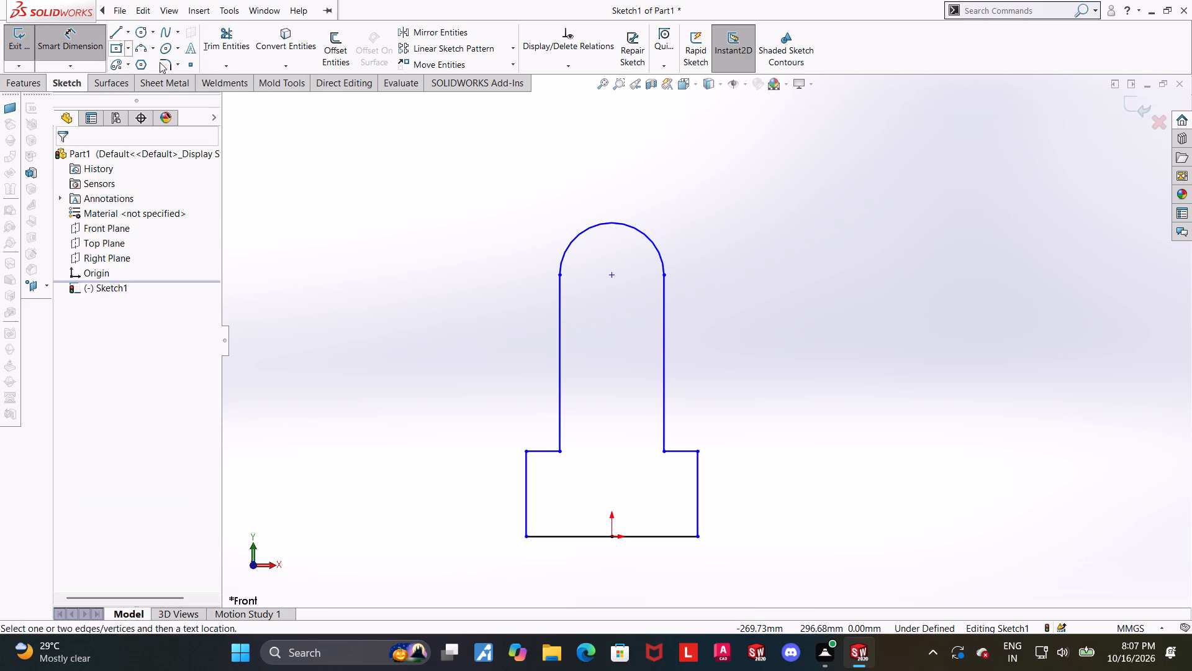
{"action": "left_click", "coordinate": [556, 286]}
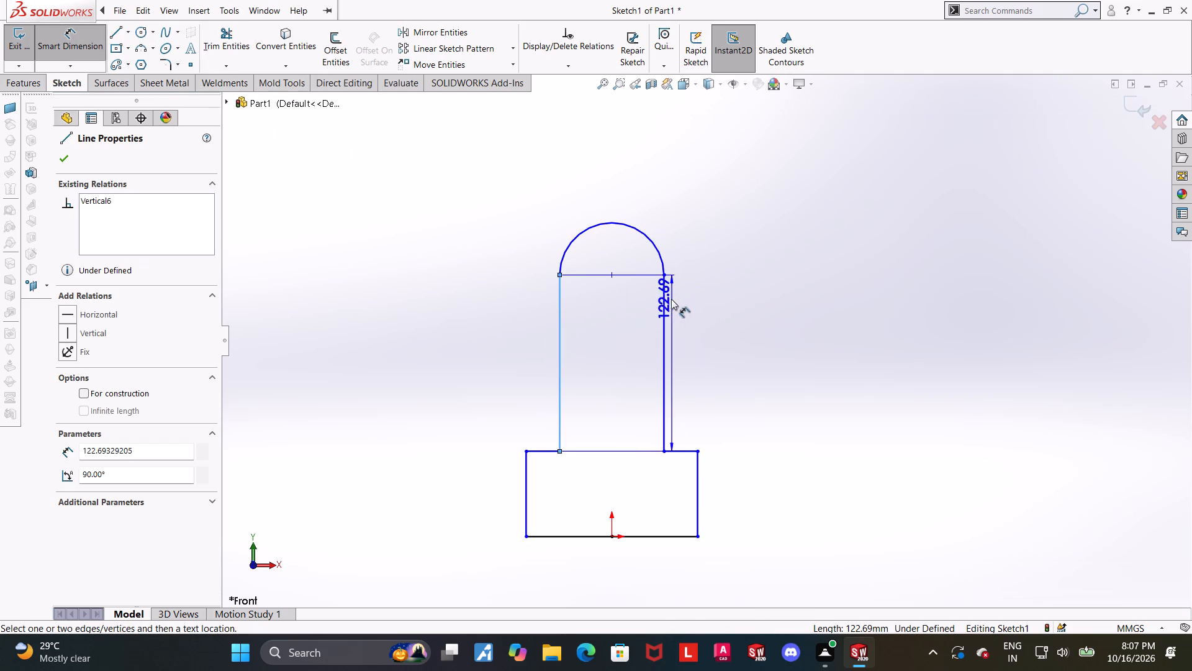
{"action": "left_click", "coordinate": [664, 298]}
{"action": "left_click", "coordinate": [625, 192]}
{"action": "type", "text": "60"}
{"action": "key", "text": "Return"}
{"action": "key", "text": "Escape"}
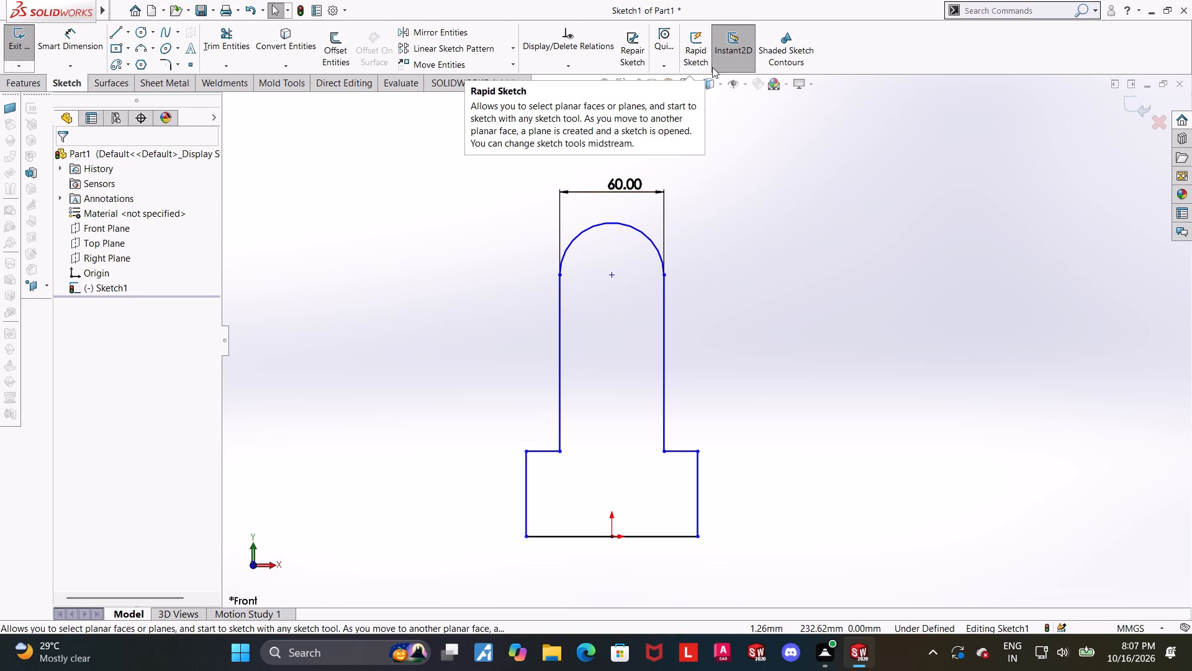
Dimension the overall width between the base's two vertical sides as 100 mm.
{"action": "scroll", "coordinate": [806, 280], "scroll_direction": "up", "scroll_amount": 1}
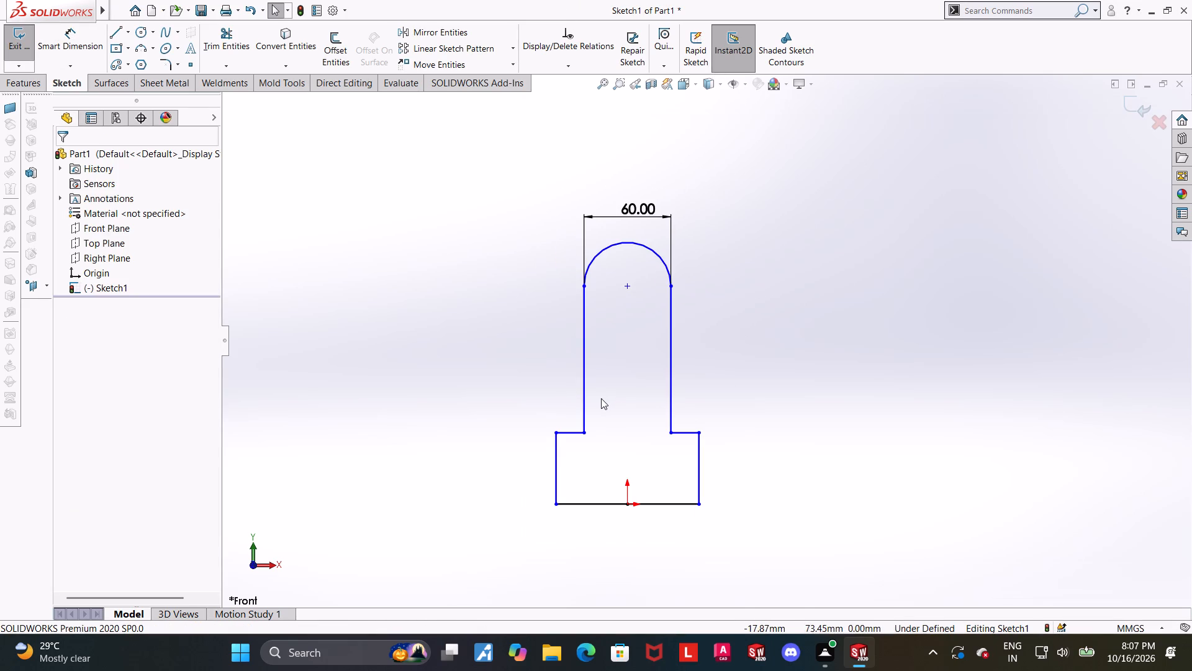
{"action": "scroll", "coordinate": [709, 397], "scroll_direction": "down", "scroll_amount": 1}
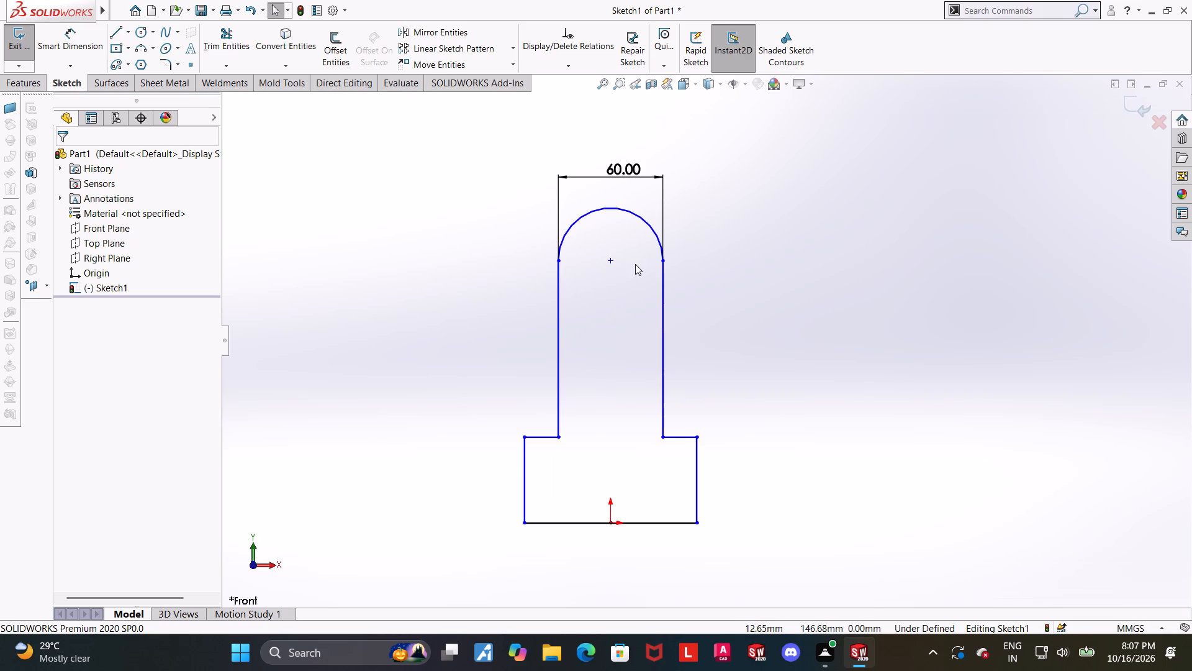
{"action": "left_click", "coordinate": [63, 32]}
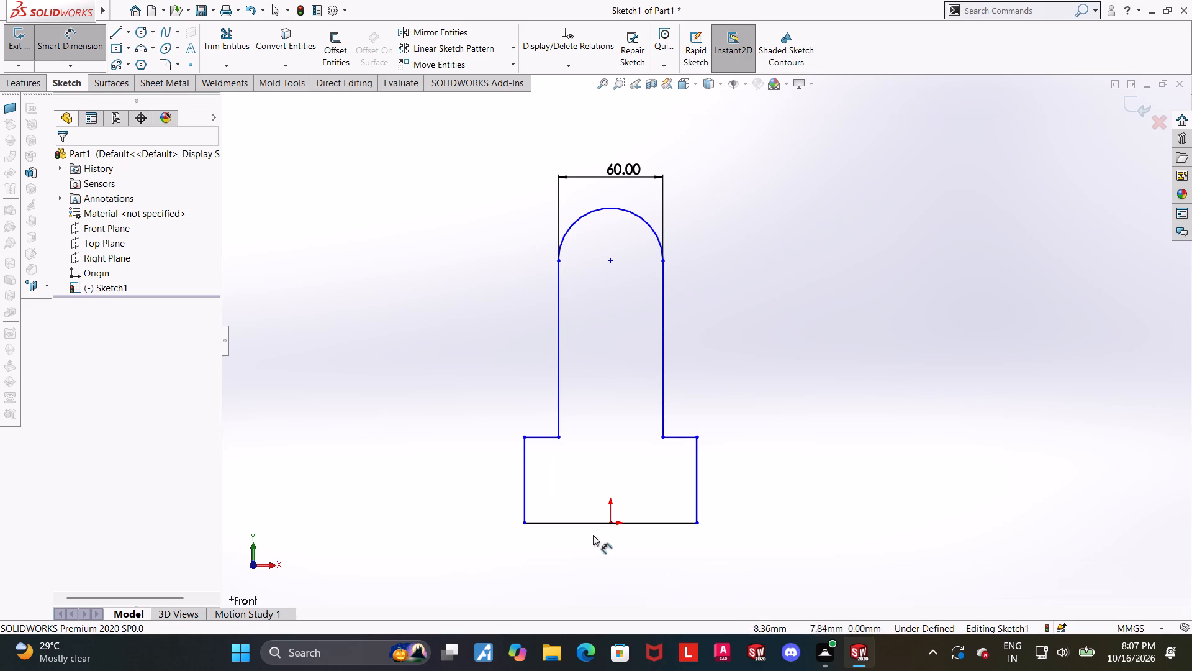
{"action": "left_click", "coordinate": [522, 494]}
{"action": "left_click", "coordinate": [696, 504]}
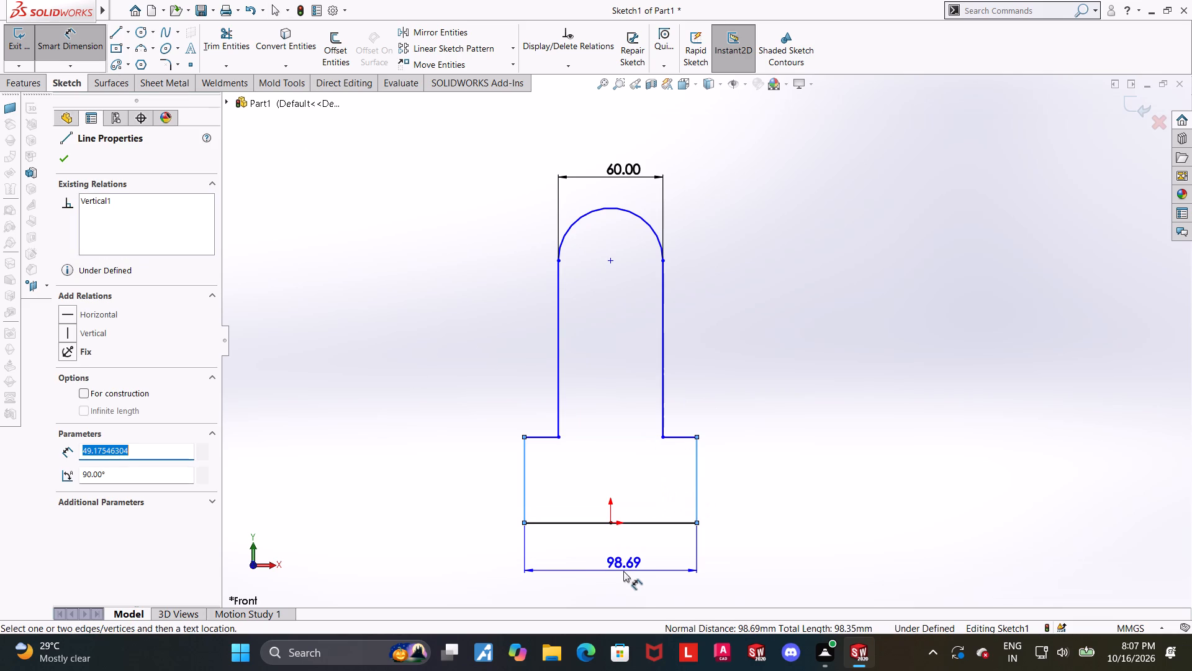
{"action": "left_click", "coordinate": [623, 571]}
{"action": "type", "text": "100"}
{"action": "key", "text": "Return"}
{"action": "key", "text": "Escape"}
{"action": "key", "text": "Escape"}
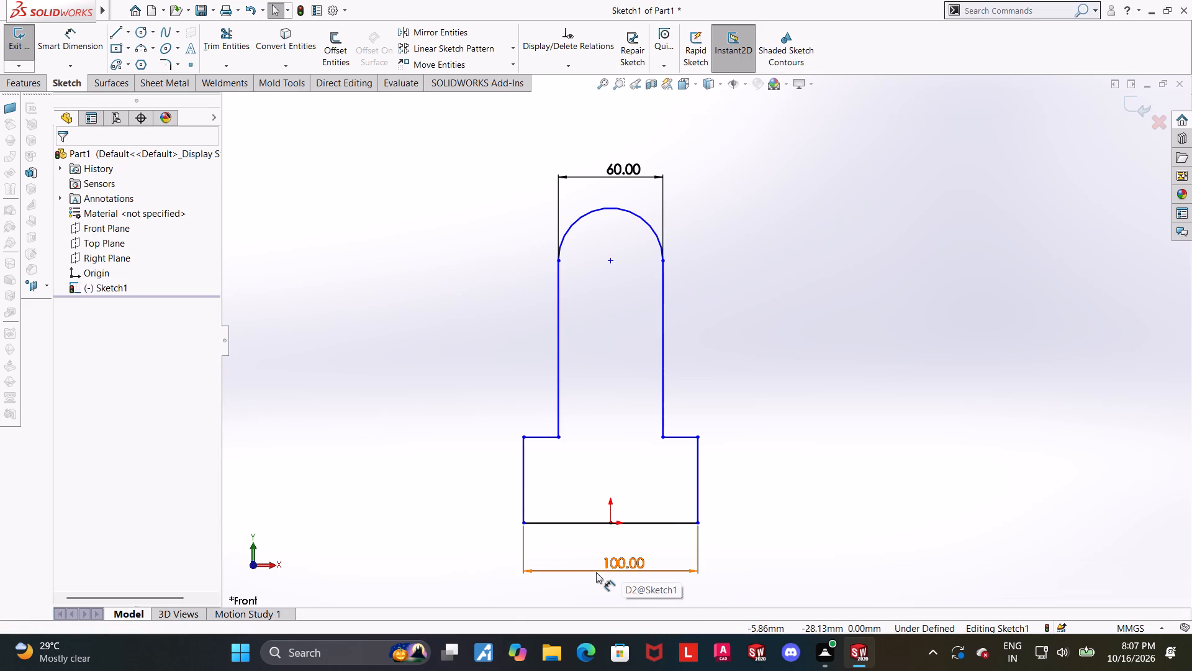
{"action": "key", "text": "Escape"}
Dimension the base height from the bottom line to the right shoulder line as 60 mm.
{"action": "scroll", "coordinate": [630, 580], "scroll_direction": "up", "scroll_amount": 1}
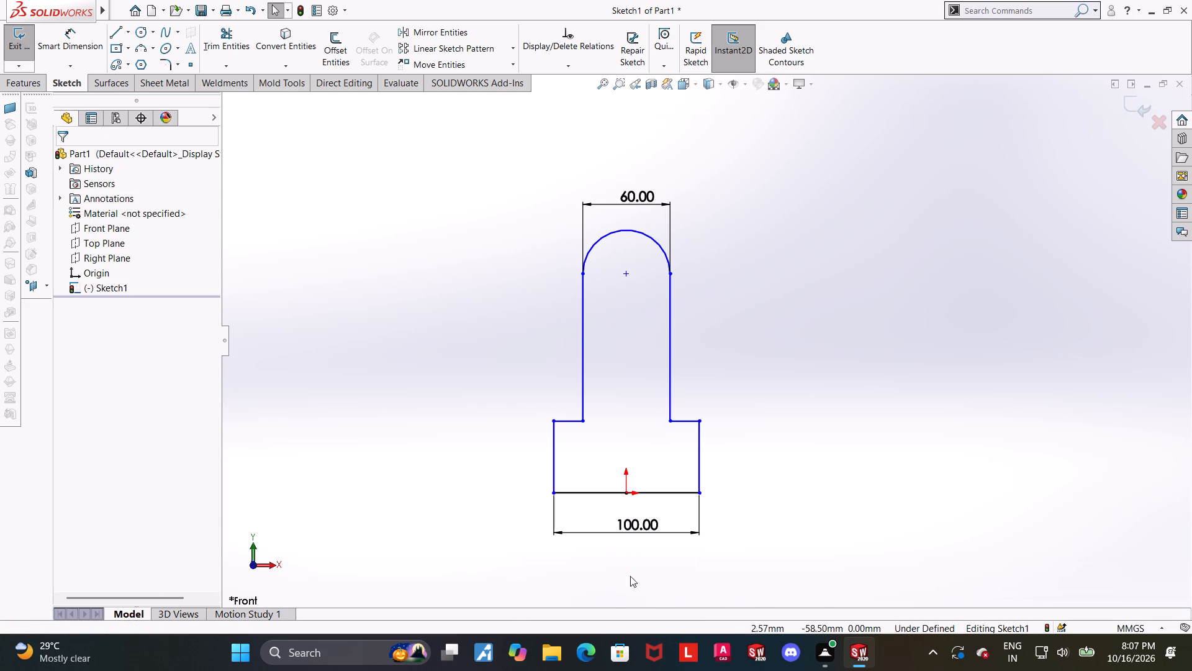
{"action": "scroll", "coordinate": [652, 467], "scroll_direction": "down", "scroll_amount": 1}
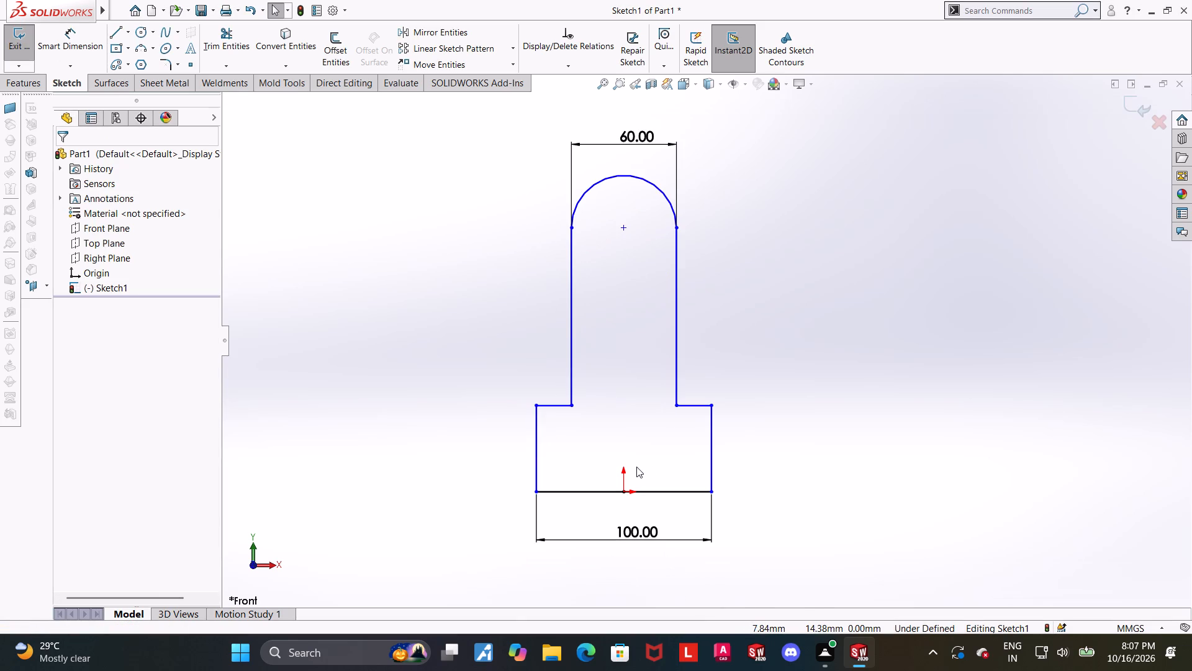
{"action": "scroll", "coordinate": [626, 465], "scroll_direction": "up", "scroll_amount": 1}
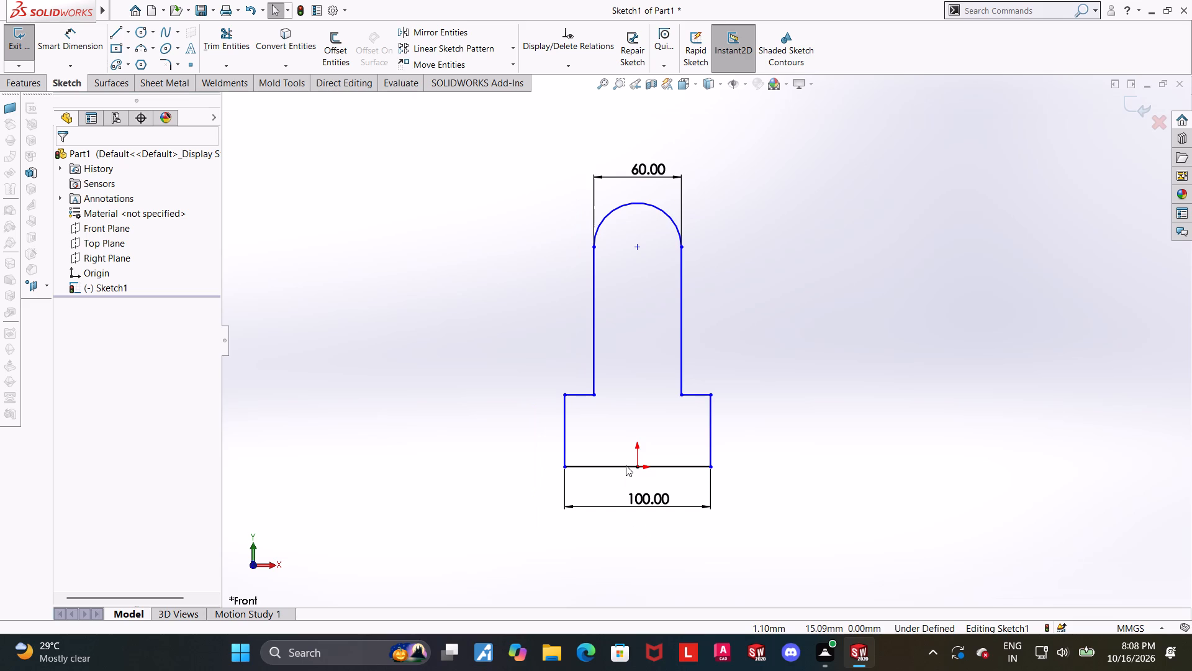
{"action": "left_click_drag", "start_coordinate": [83, 36], "coordinate": [89, 35]}
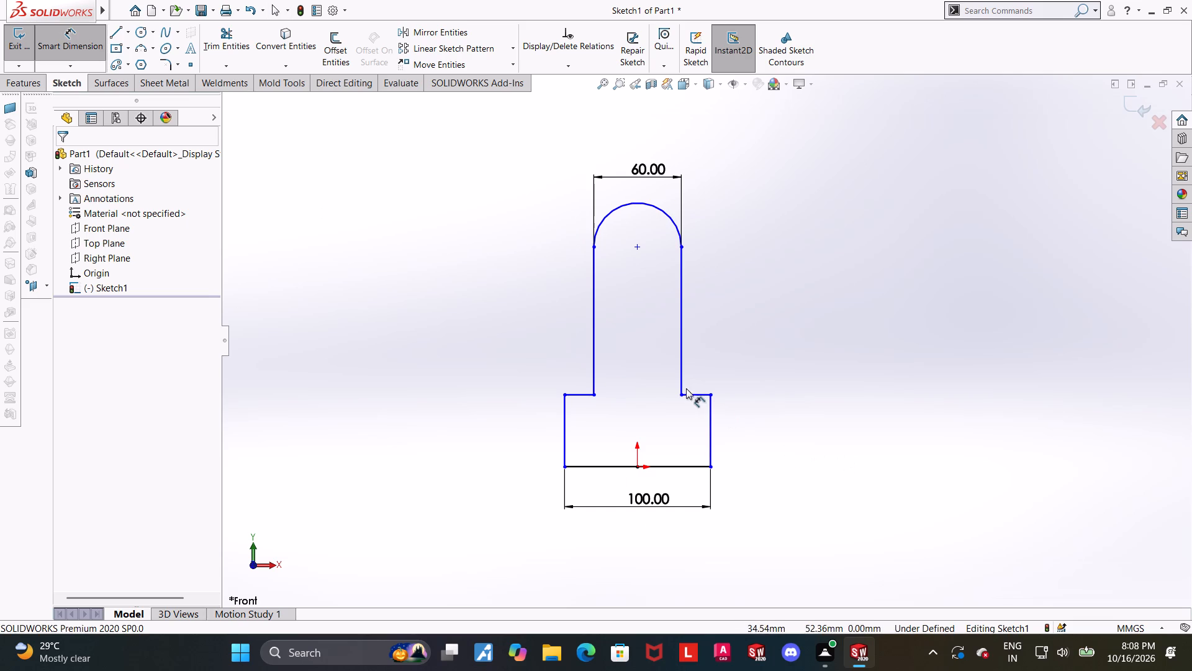
{"action": "left_click", "coordinate": [694, 396]}
{"action": "left_click", "coordinate": [698, 467]}
{"action": "left_click", "coordinate": [769, 451]}
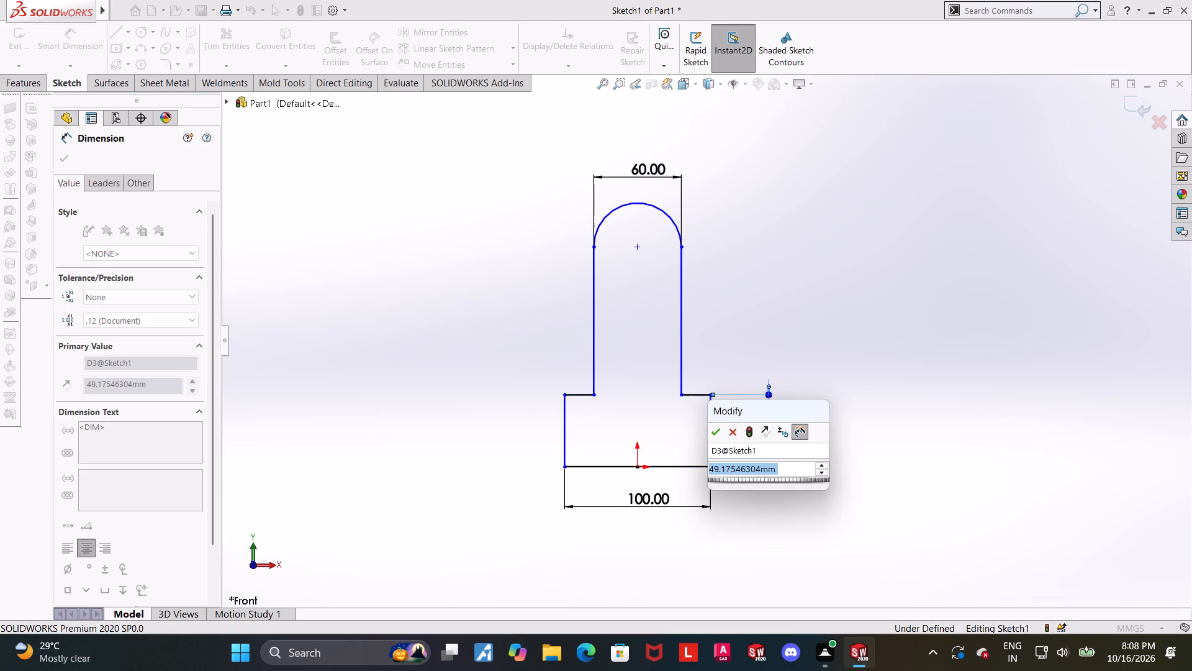
{"action": "type", "text": "60"}
{"action": "key", "text": "Return"}
{"action": "key", "text": "Escape"}
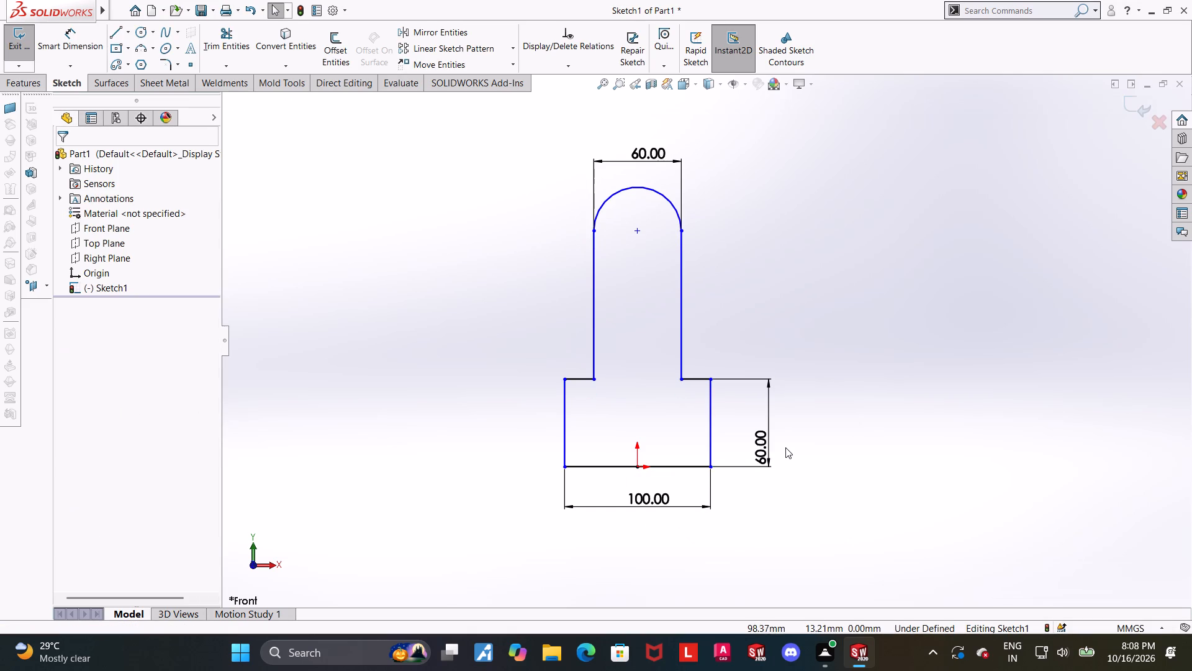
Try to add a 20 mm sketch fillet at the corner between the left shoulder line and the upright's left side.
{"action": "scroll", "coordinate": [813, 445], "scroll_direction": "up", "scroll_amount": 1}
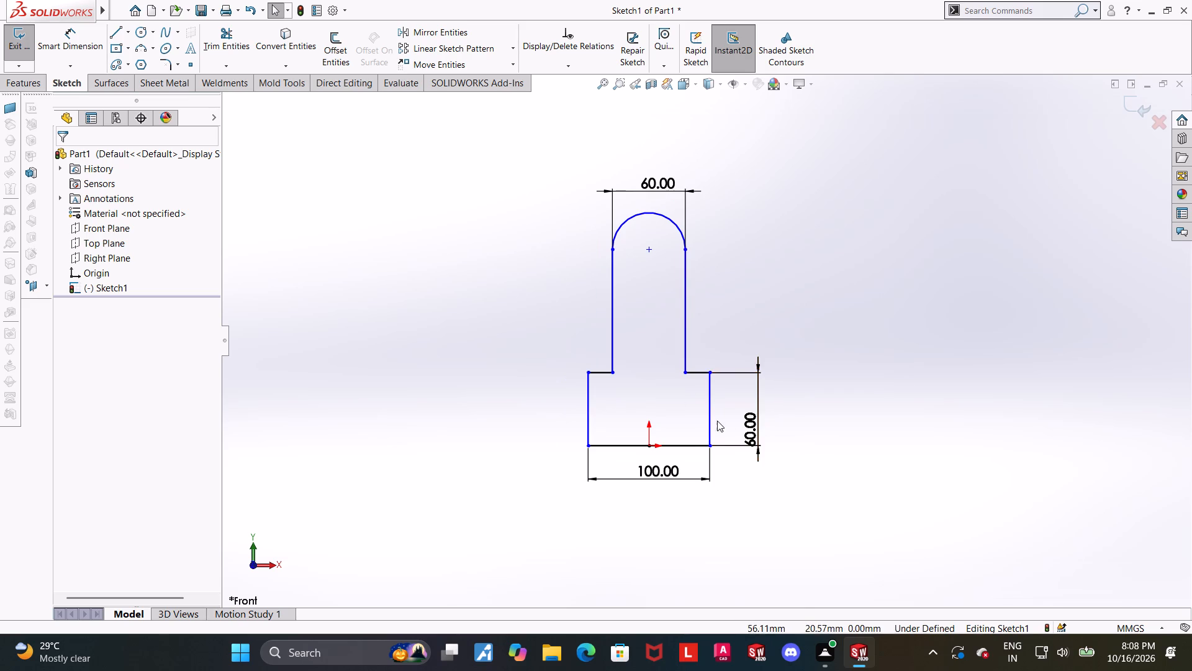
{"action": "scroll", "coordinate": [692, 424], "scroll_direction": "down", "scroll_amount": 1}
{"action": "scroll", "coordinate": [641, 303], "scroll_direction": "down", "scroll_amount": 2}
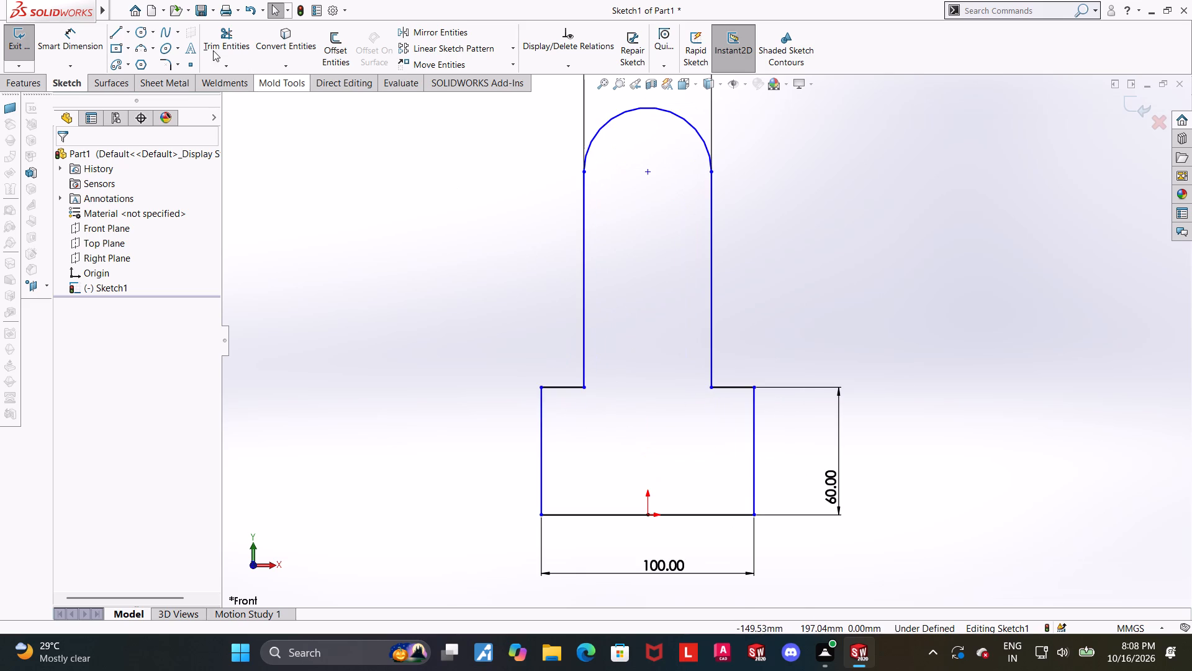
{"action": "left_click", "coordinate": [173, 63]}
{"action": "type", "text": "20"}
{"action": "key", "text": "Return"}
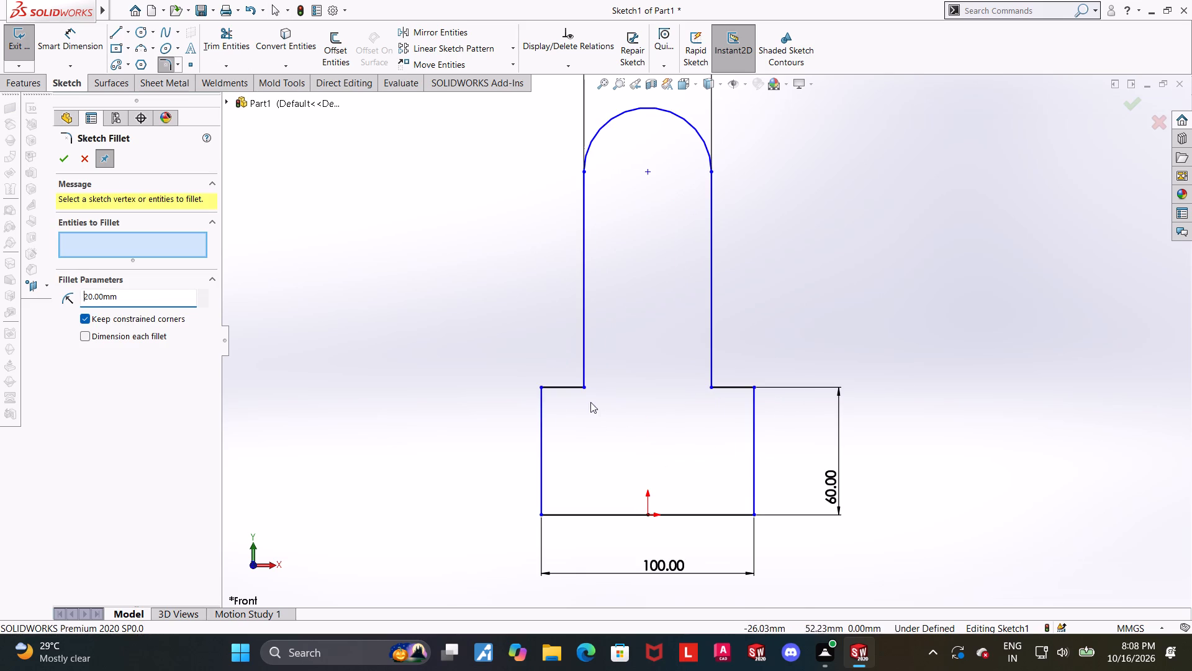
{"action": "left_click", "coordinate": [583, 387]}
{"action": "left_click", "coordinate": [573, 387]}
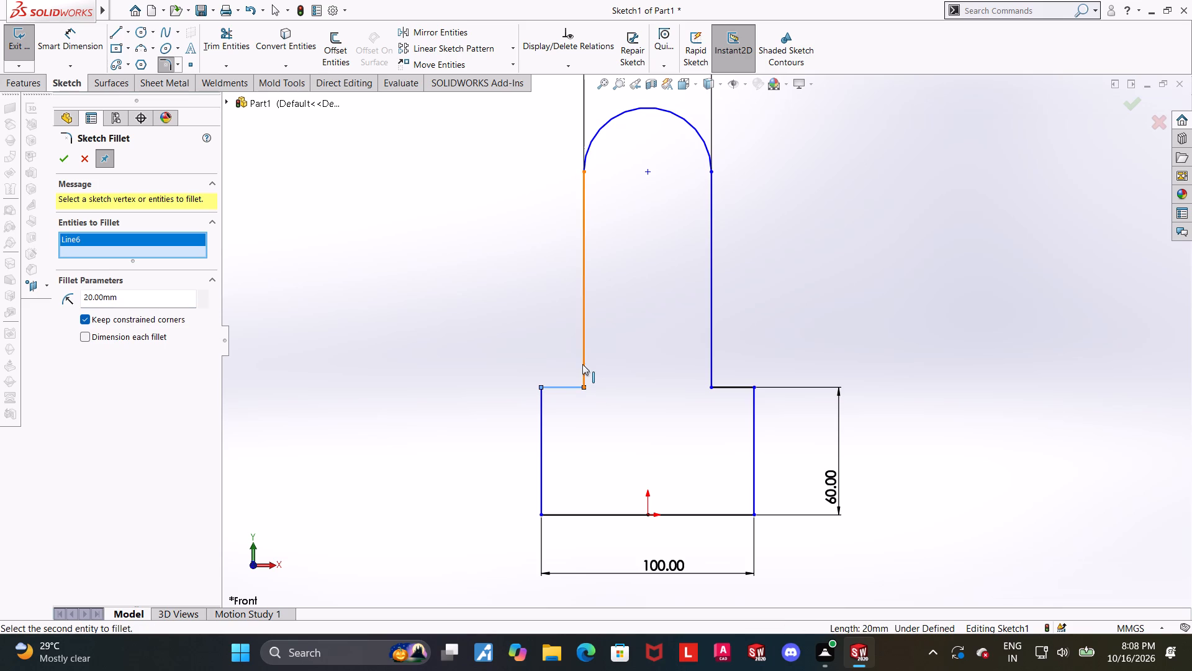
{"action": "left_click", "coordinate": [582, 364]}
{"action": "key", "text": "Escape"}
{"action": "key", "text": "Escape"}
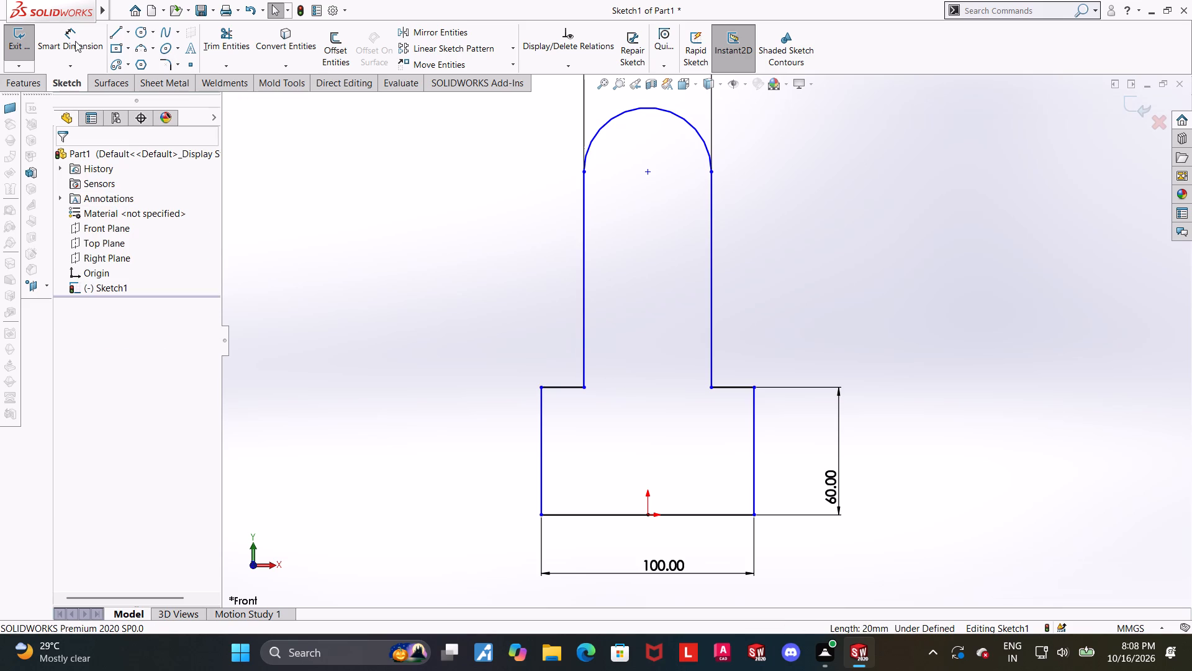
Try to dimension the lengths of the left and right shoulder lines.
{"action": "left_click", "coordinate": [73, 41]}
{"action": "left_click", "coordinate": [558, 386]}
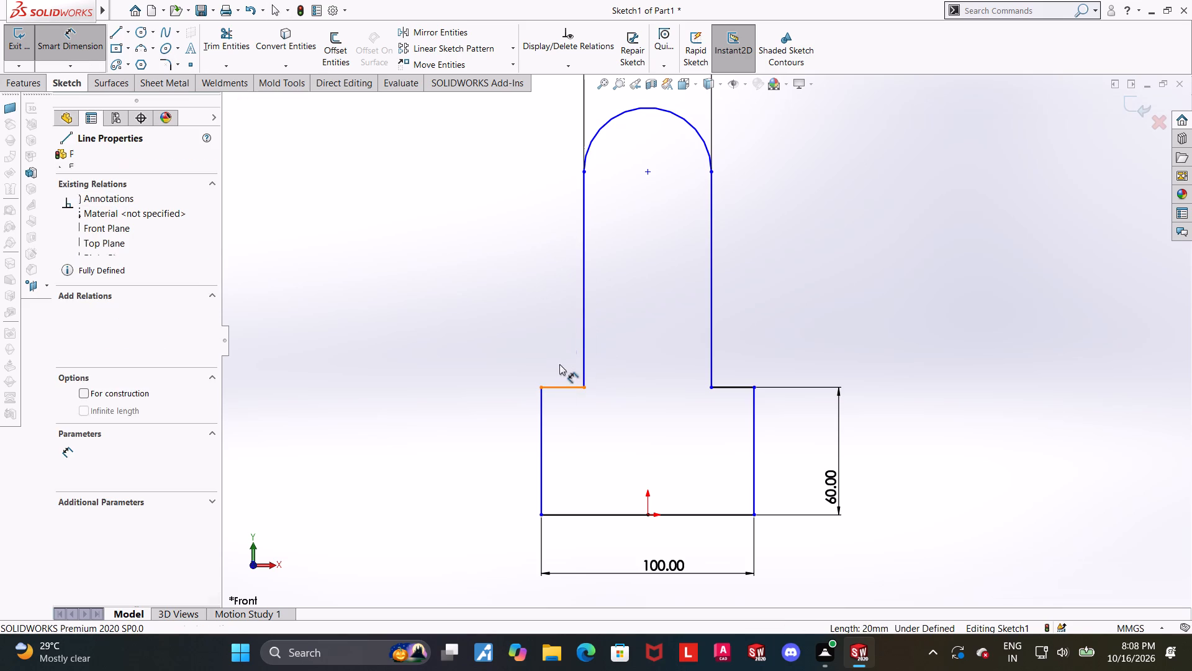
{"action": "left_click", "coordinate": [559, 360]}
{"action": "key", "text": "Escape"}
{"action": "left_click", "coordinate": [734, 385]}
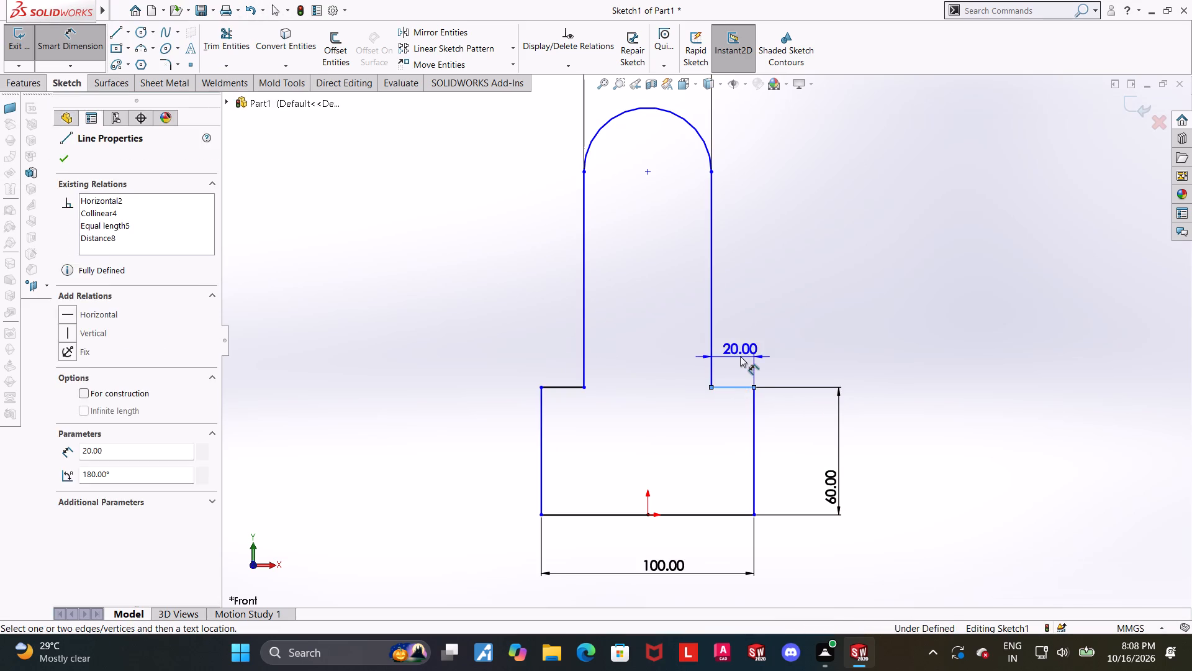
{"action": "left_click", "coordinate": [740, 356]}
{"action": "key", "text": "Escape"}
Dimension the vertical distance from the top arc's centre to the right shoulder line as 90 mm.
{"action": "scroll", "coordinate": [755, 342], "scroll_direction": "up", "scroll_amount": 2}
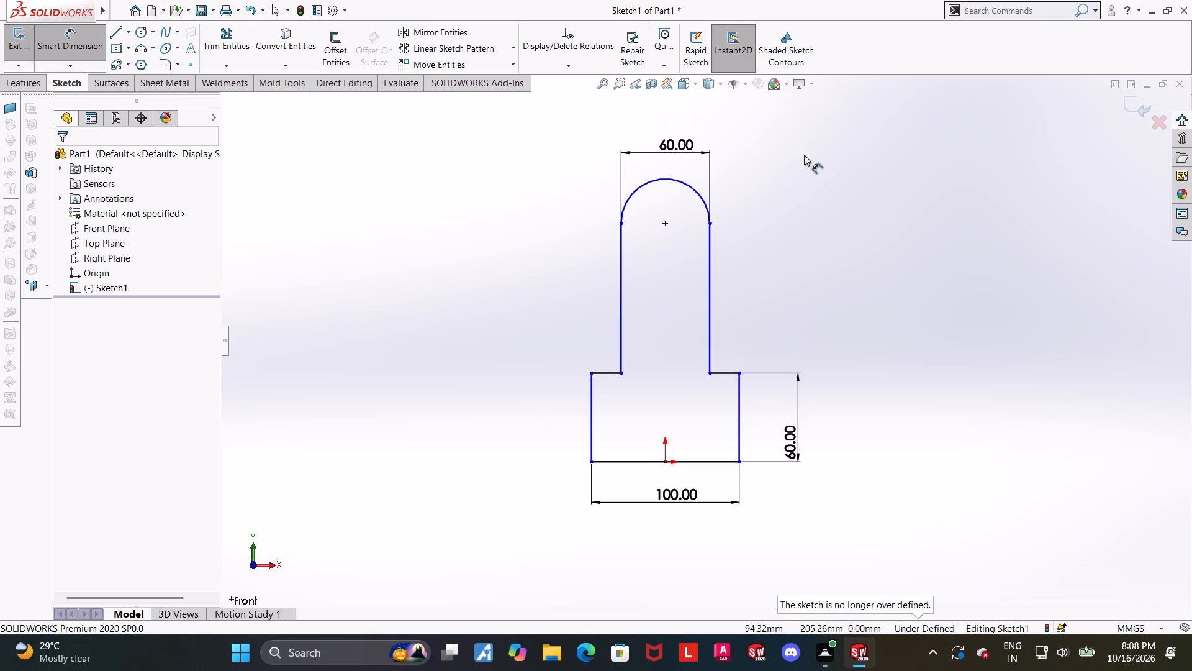
{"action": "scroll", "coordinate": [804, 155], "scroll_direction": "down", "scroll_amount": 1}
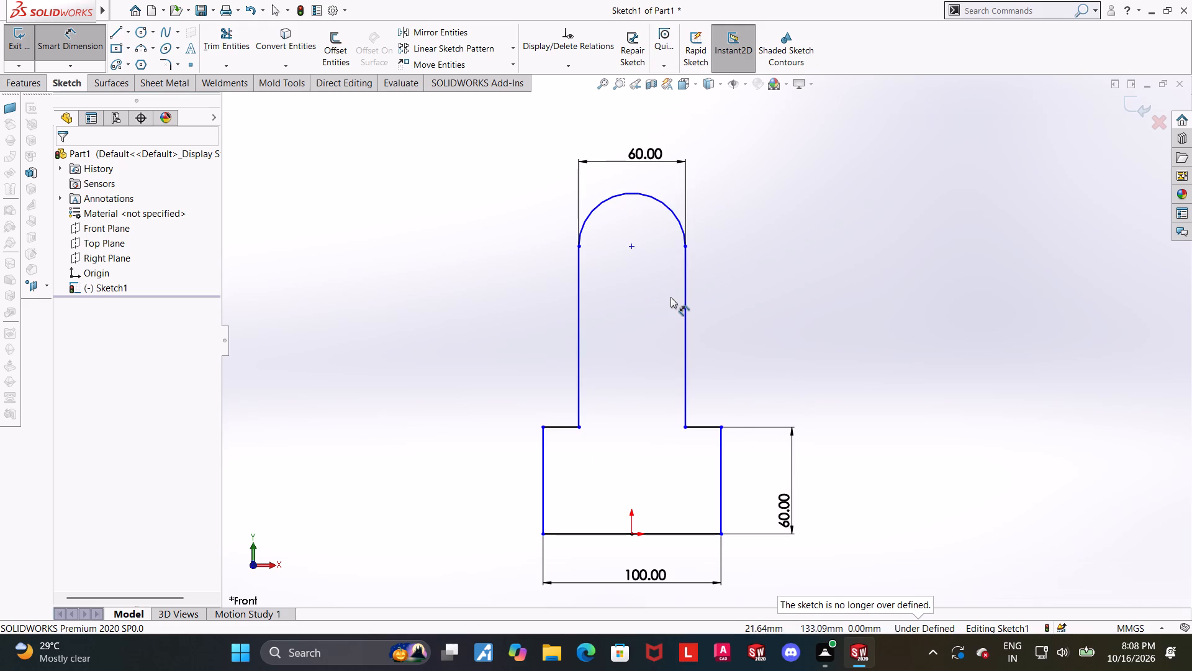
{"action": "scroll", "coordinate": [767, 331], "scroll_direction": "up", "scroll_amount": 1}
{"action": "scroll", "coordinate": [769, 331], "scroll_direction": "down", "scroll_amount": 1}
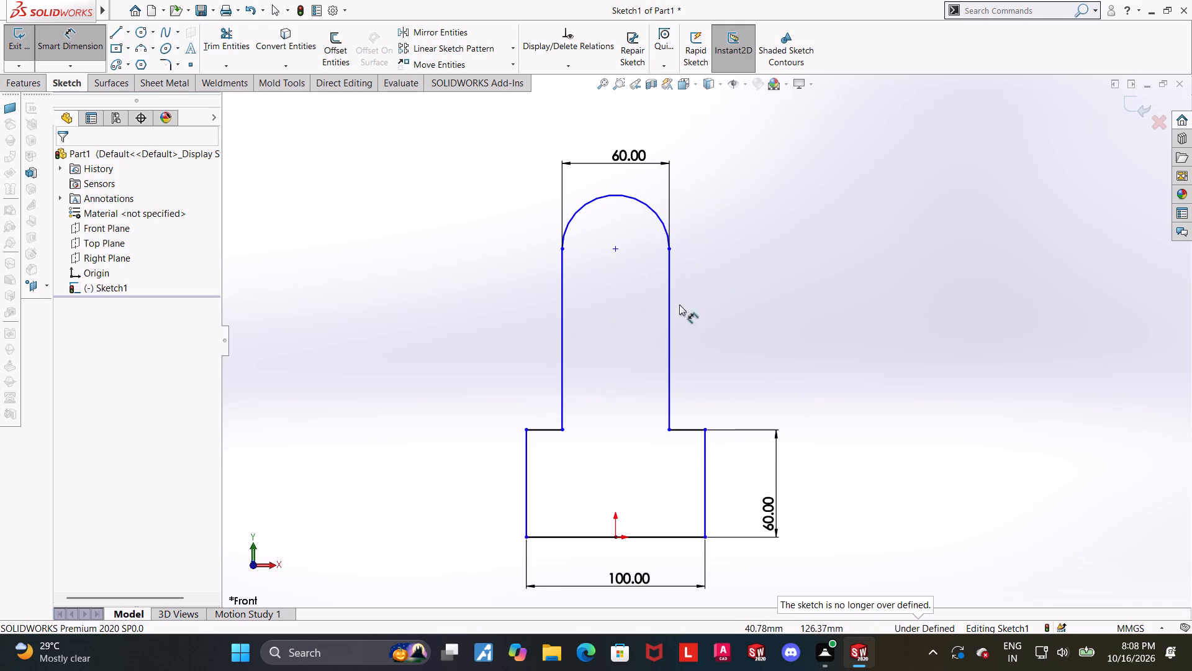
{"action": "left_click", "coordinate": [615, 247]}
{"action": "left_click", "coordinate": [682, 433]}
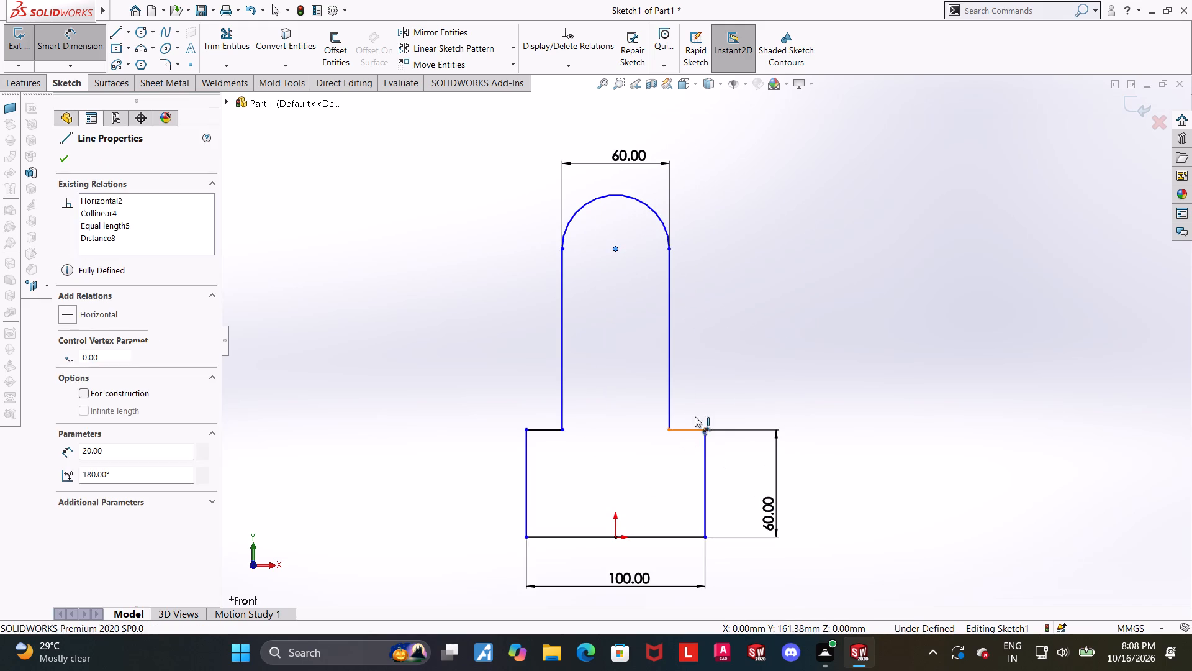
{"action": "left_click", "coordinate": [730, 380]}
{"action": "type", "text": "90"}
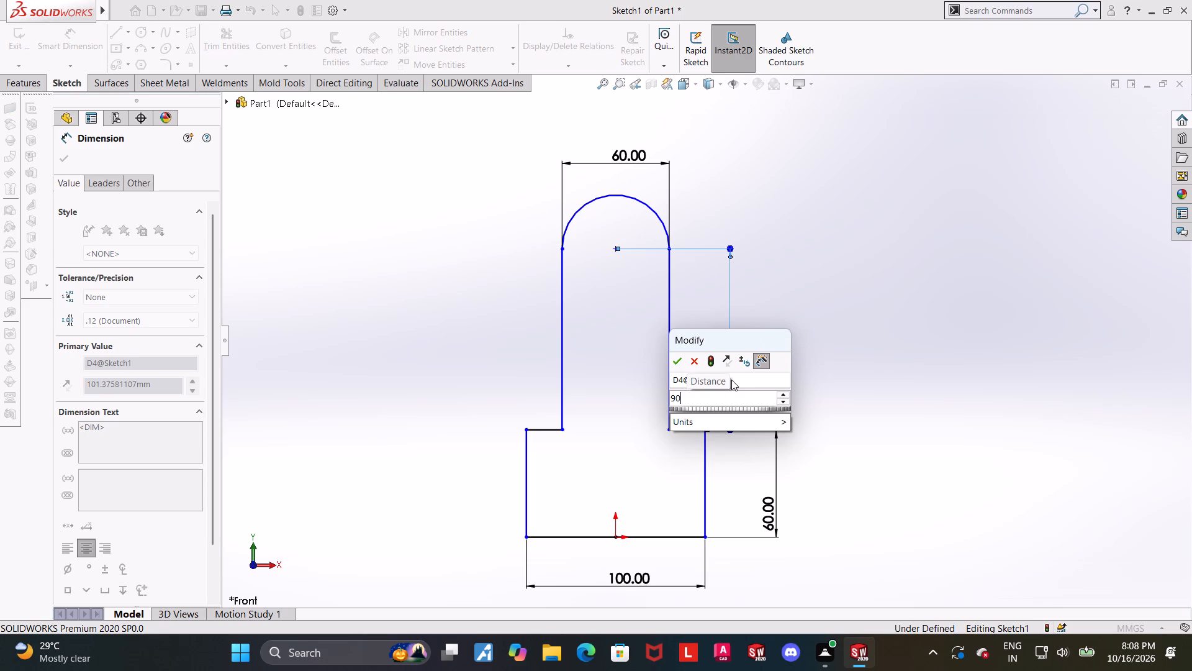
{"action": "key", "text": "Return"}
{"action": "key", "text": "Escape"}
{"action": "key", "text": "Escape"}
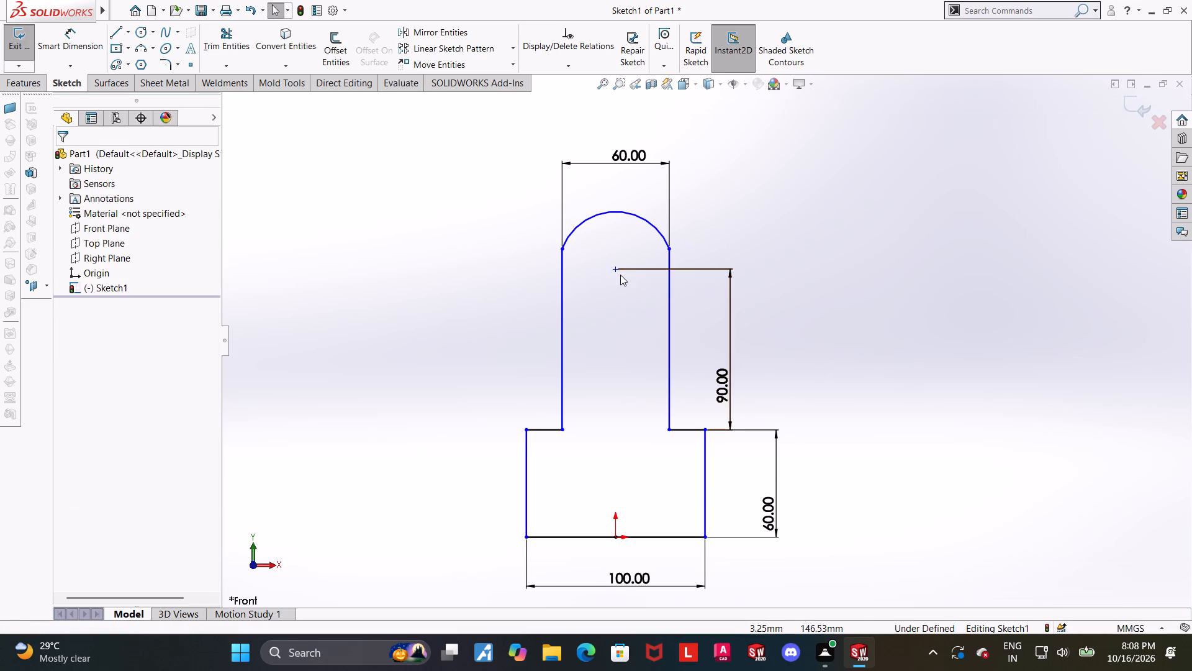
Add a Vertical relation between the top arc's centre point and the origin.
{"action": "left_click", "coordinate": [618, 272]}
{"action": "double_click", "coordinate": [618, 541], "text": "ctrl"}
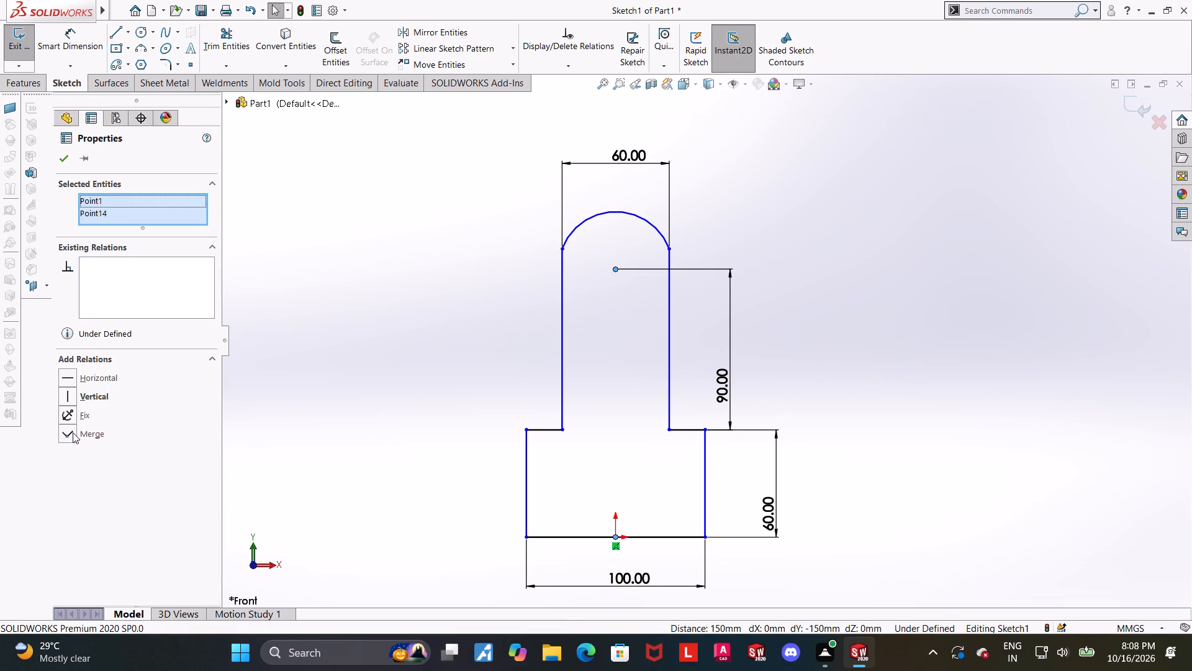
{"action": "left_click", "coordinate": [67, 396]}
{"action": "left_click", "coordinate": [452, 351]}
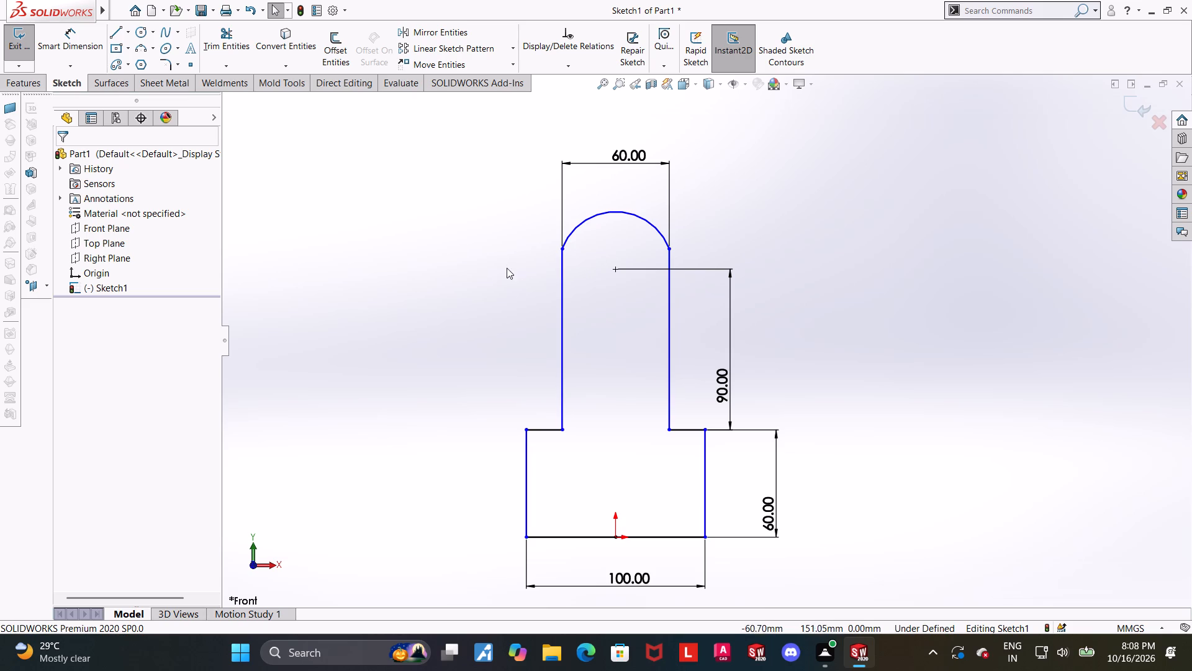
Add a Tangent relation between the upright's left side and the top arc.
{"action": "left_click", "coordinate": [507, 268]}
{"action": "left_click", "coordinate": [564, 280]}
{"action": "left_click", "coordinate": [567, 240], "text": "ctrl"}
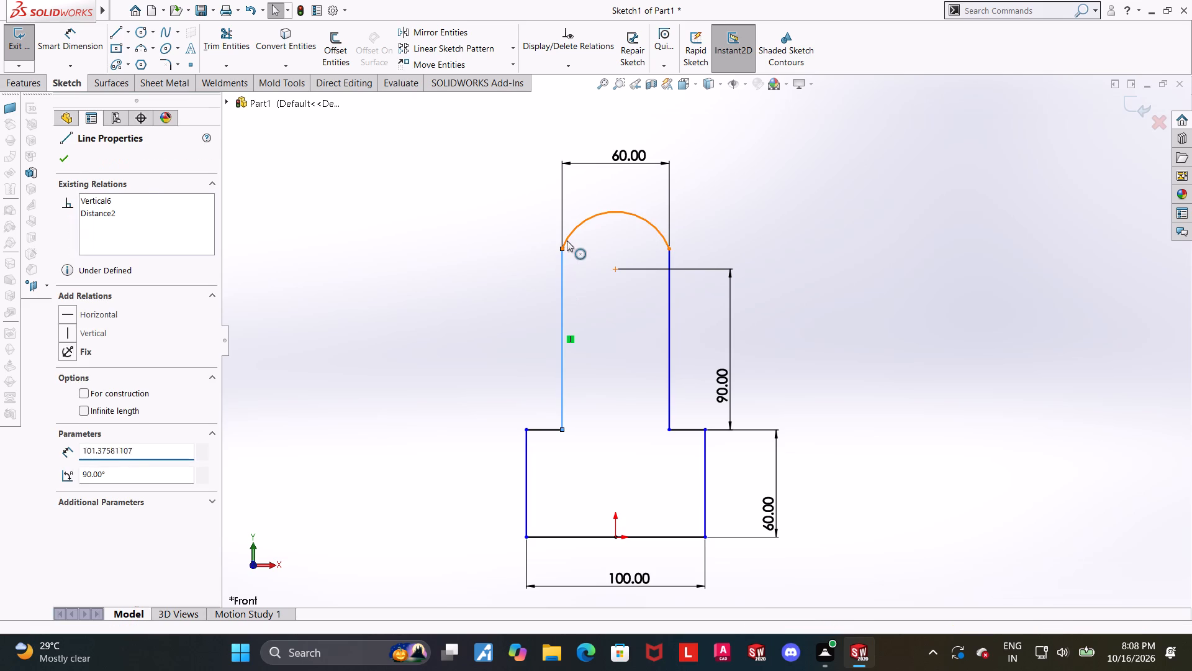
{"action": "left_click", "coordinate": [71, 377]}
{"action": "left_click", "coordinate": [822, 288]}
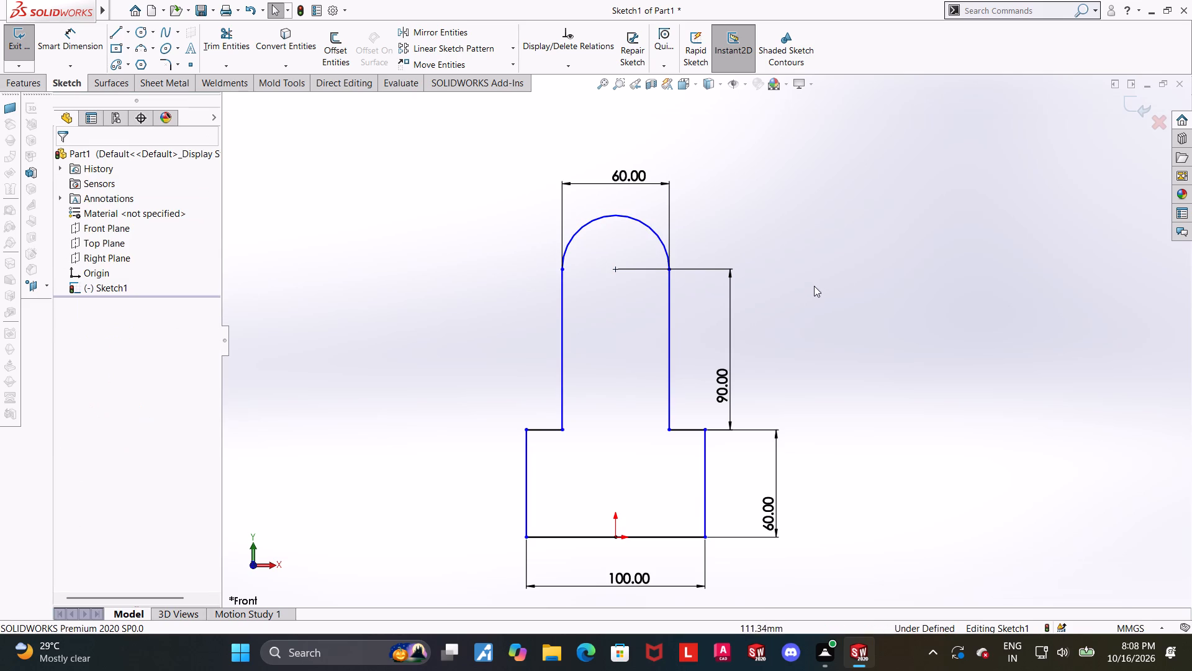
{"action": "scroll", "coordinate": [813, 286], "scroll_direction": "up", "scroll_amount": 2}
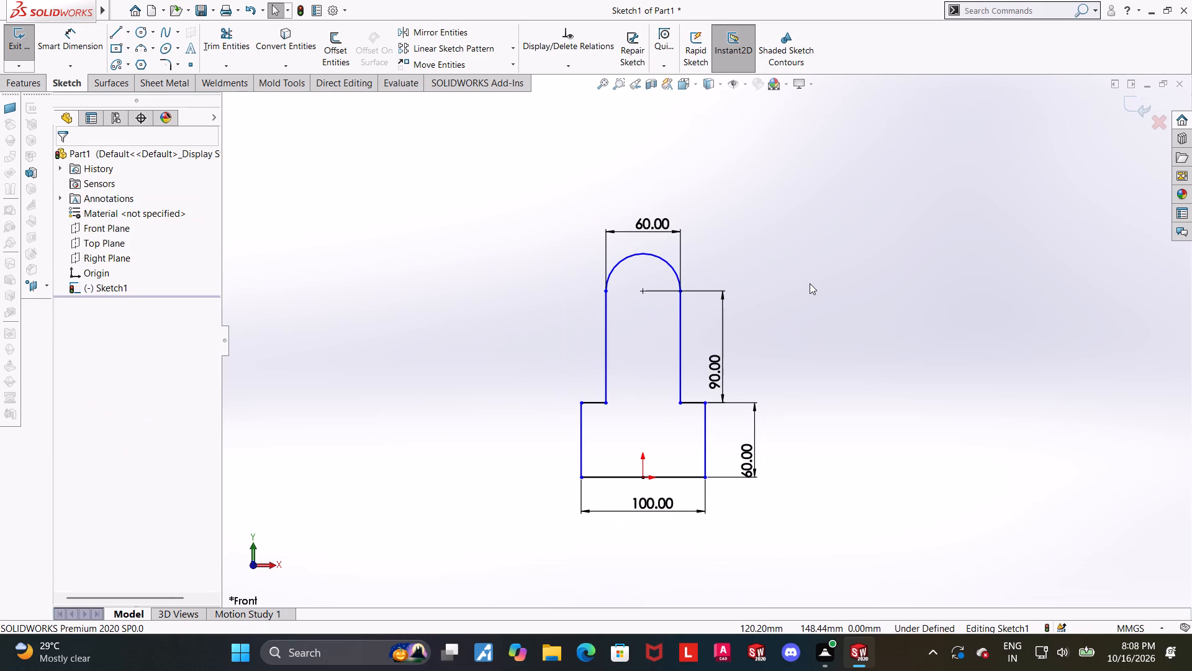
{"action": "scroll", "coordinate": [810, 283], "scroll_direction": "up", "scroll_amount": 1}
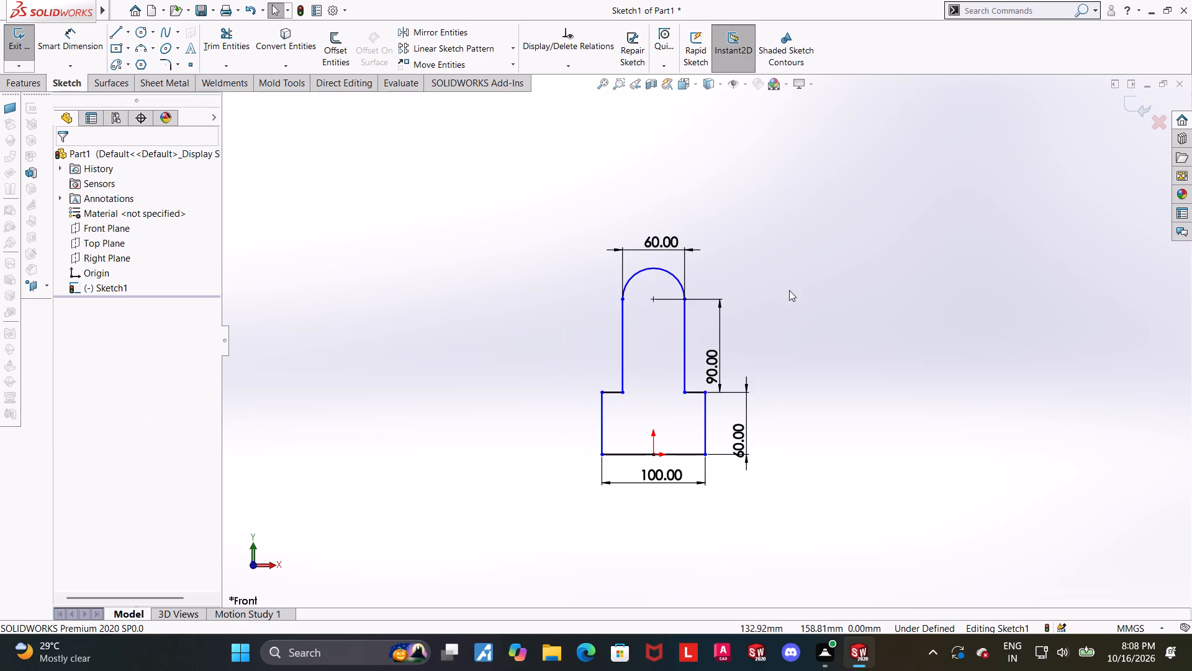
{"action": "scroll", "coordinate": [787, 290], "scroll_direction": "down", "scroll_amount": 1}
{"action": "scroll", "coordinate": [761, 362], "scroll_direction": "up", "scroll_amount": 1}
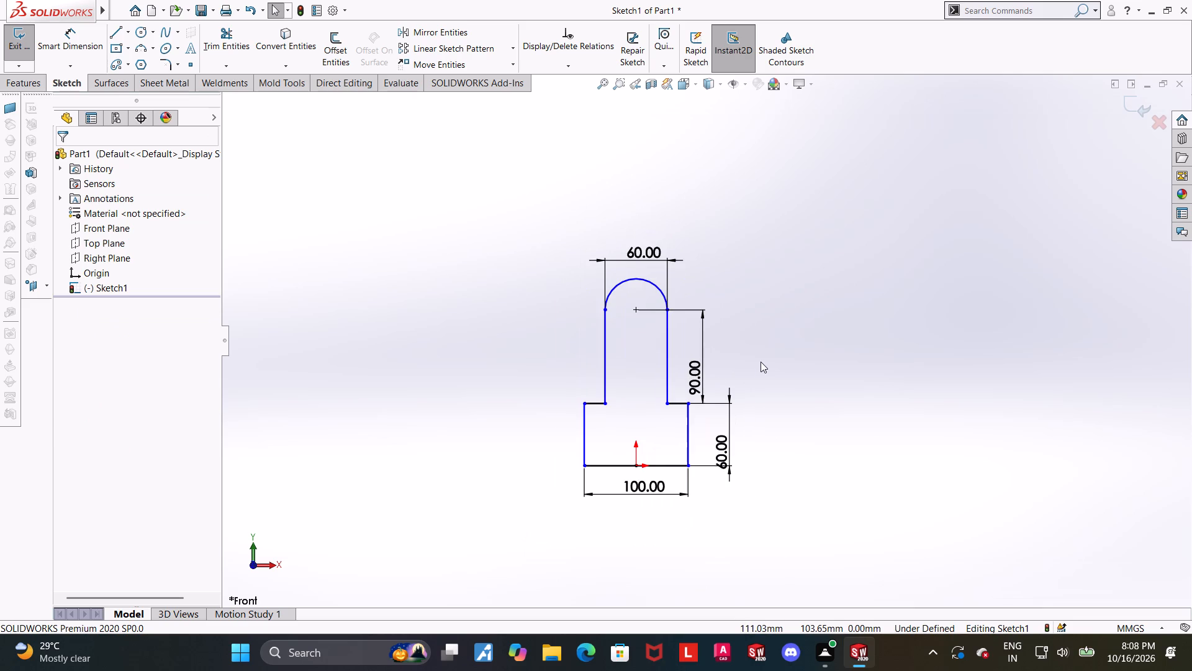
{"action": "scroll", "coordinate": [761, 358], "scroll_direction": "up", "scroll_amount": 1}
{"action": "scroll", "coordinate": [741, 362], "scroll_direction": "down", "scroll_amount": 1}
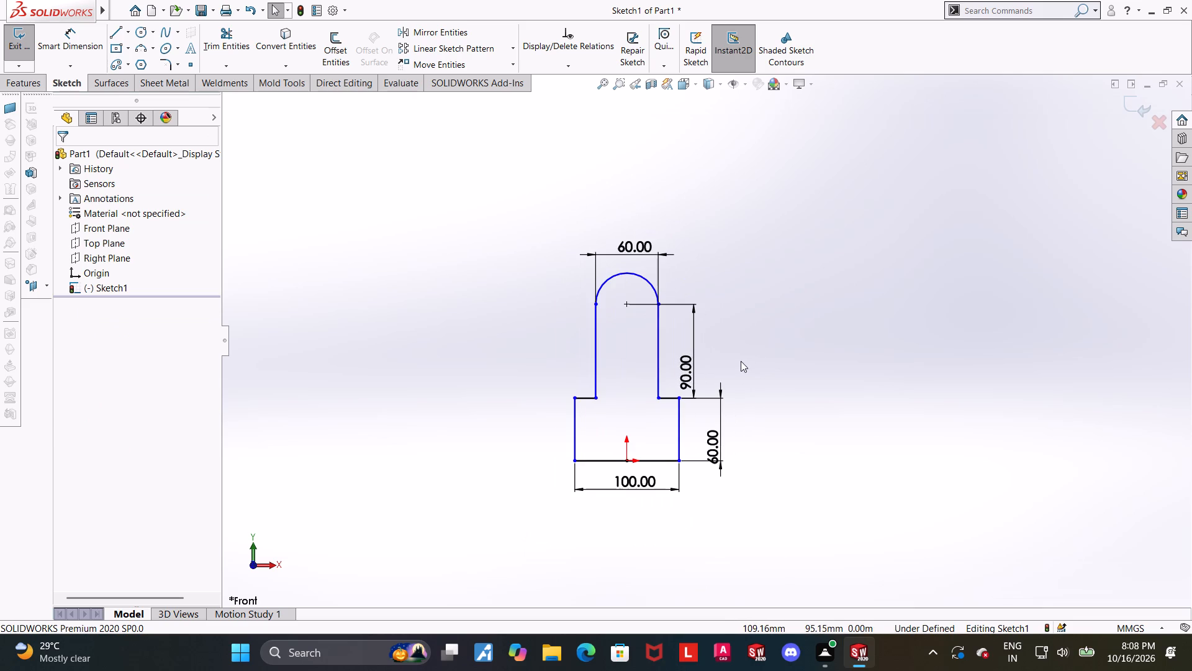
Sketch a vertical straight slot downward from the top arc's centre, about 78 mm between centres and 24.7 mm wide.
{"action": "scroll", "coordinate": [659, 310], "scroll_direction": "up", "scroll_amount": 1}
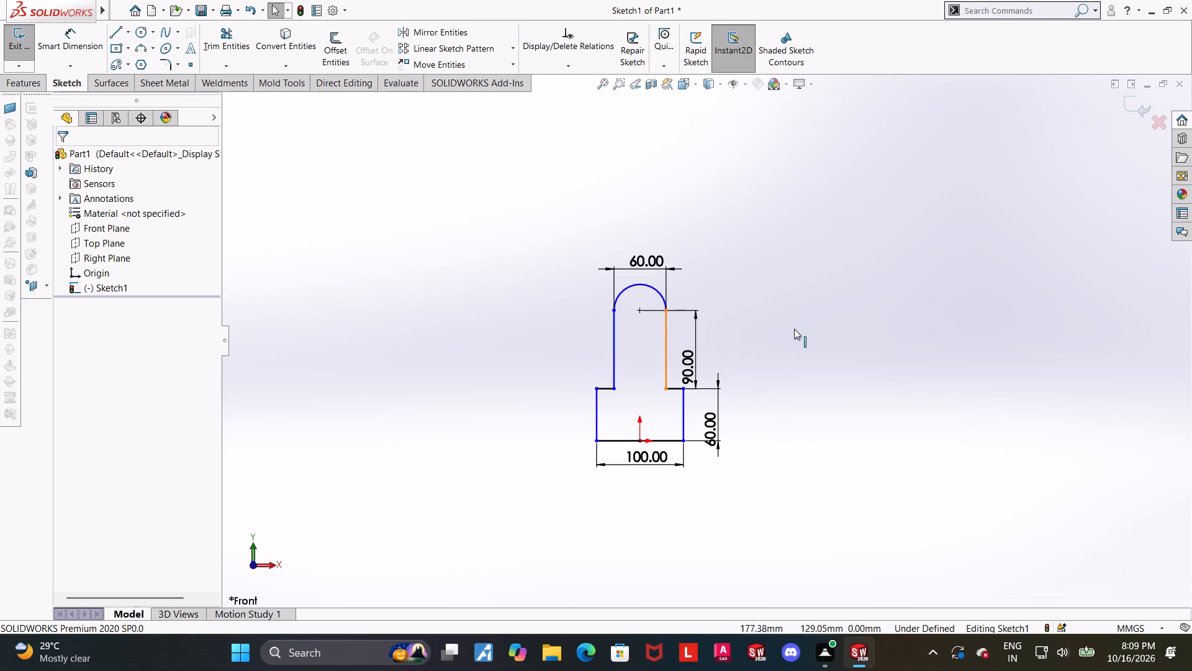
{"action": "scroll", "coordinate": [788, 337], "scroll_direction": "down", "scroll_amount": 2}
{"action": "scroll", "coordinate": [638, 305], "scroll_direction": "down", "scroll_amount": 1}
{"action": "key", "text": "Escape"}
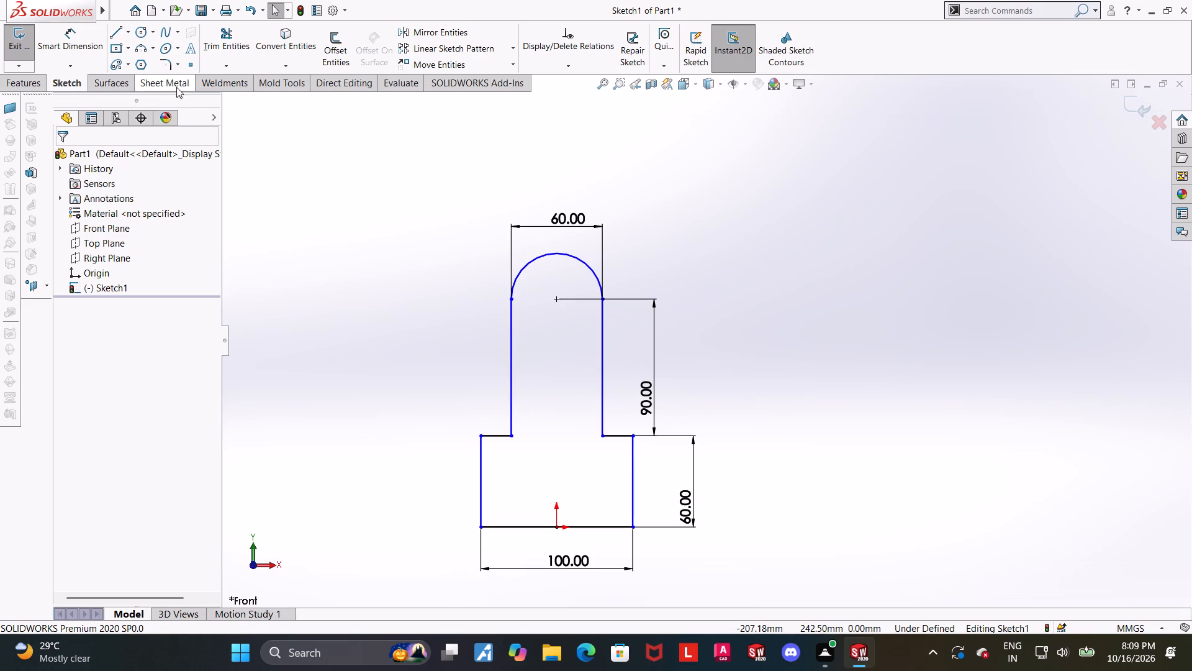
{"action": "left_click", "coordinate": [129, 66]}
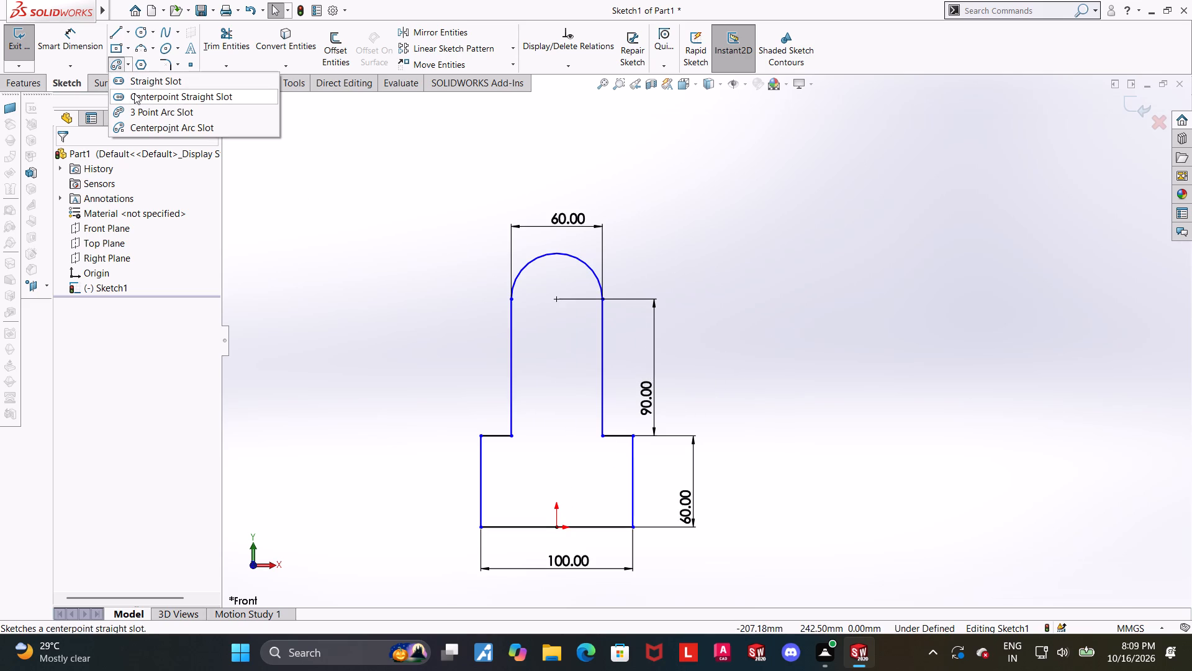
{"action": "left_click", "coordinate": [137, 80]}
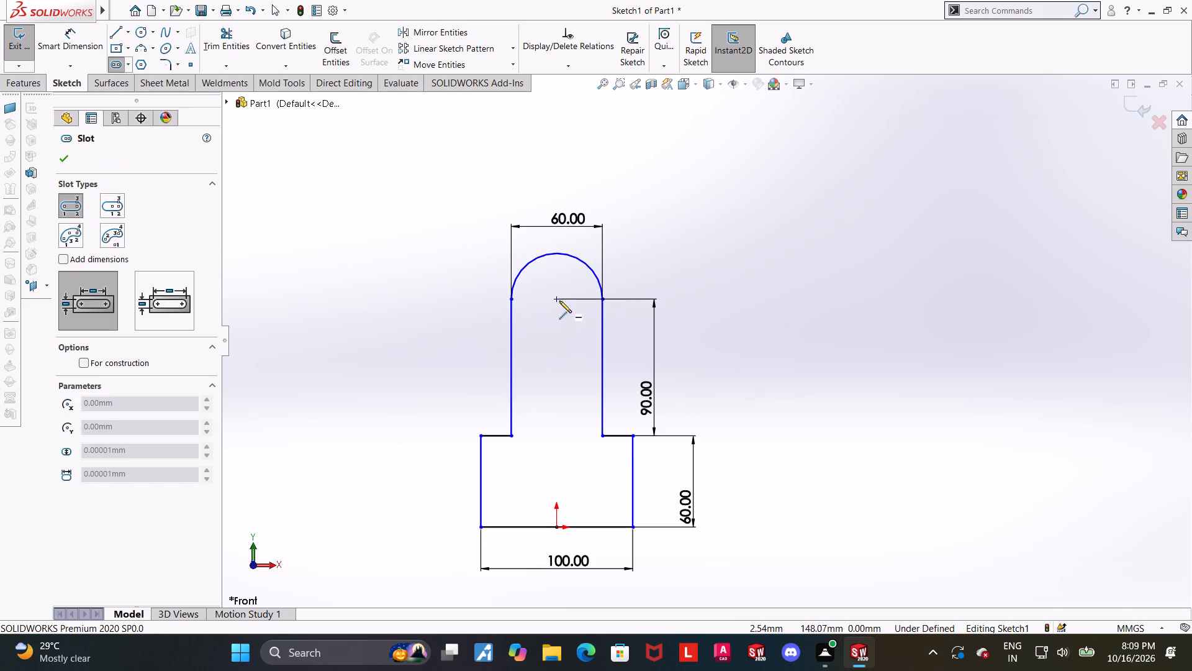
{"action": "left_click", "coordinate": [556, 299]}
{"action": "left_click", "coordinate": [558, 418]}
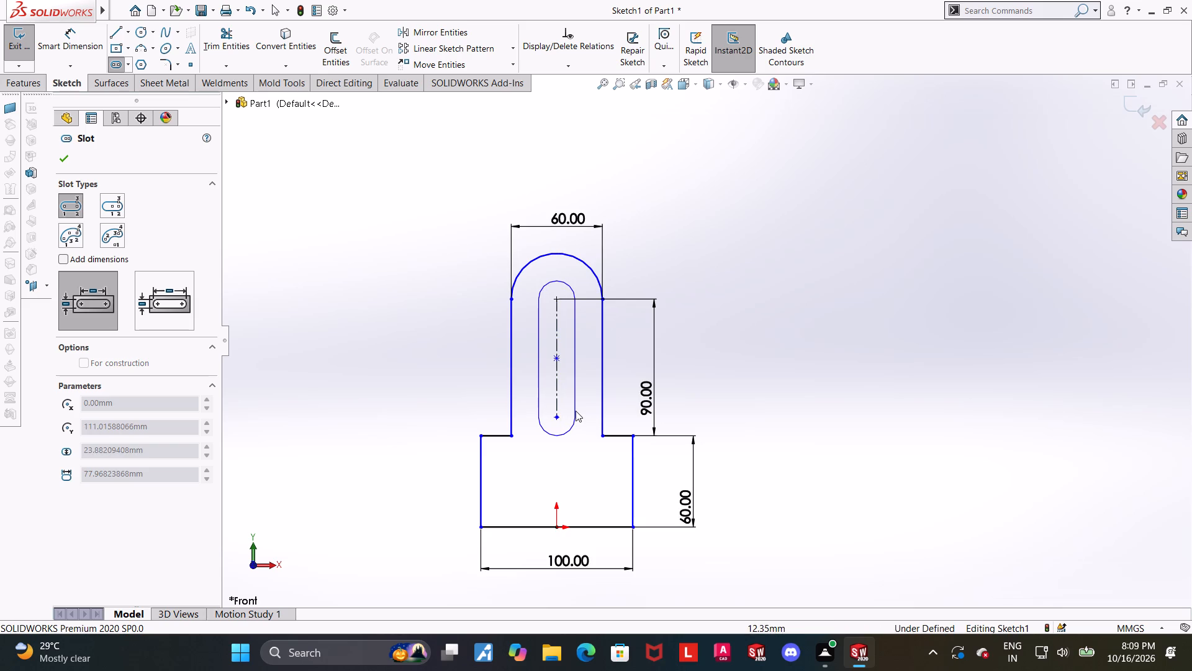
{"action": "left_click", "coordinate": [576, 411]}
{"action": "key", "text": "Escape"}
{"action": "key", "text": "Escape"}
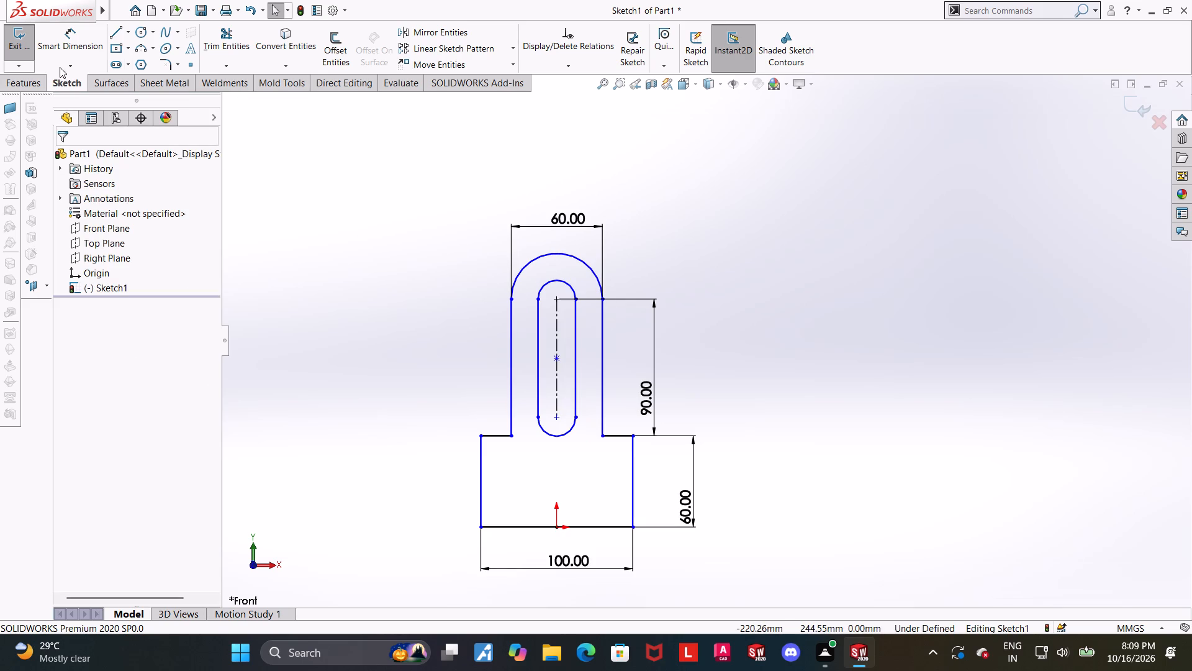
Dimension the slot's width as 24 mm between its two straight sides.
{"action": "left_click", "coordinate": [68, 42]}
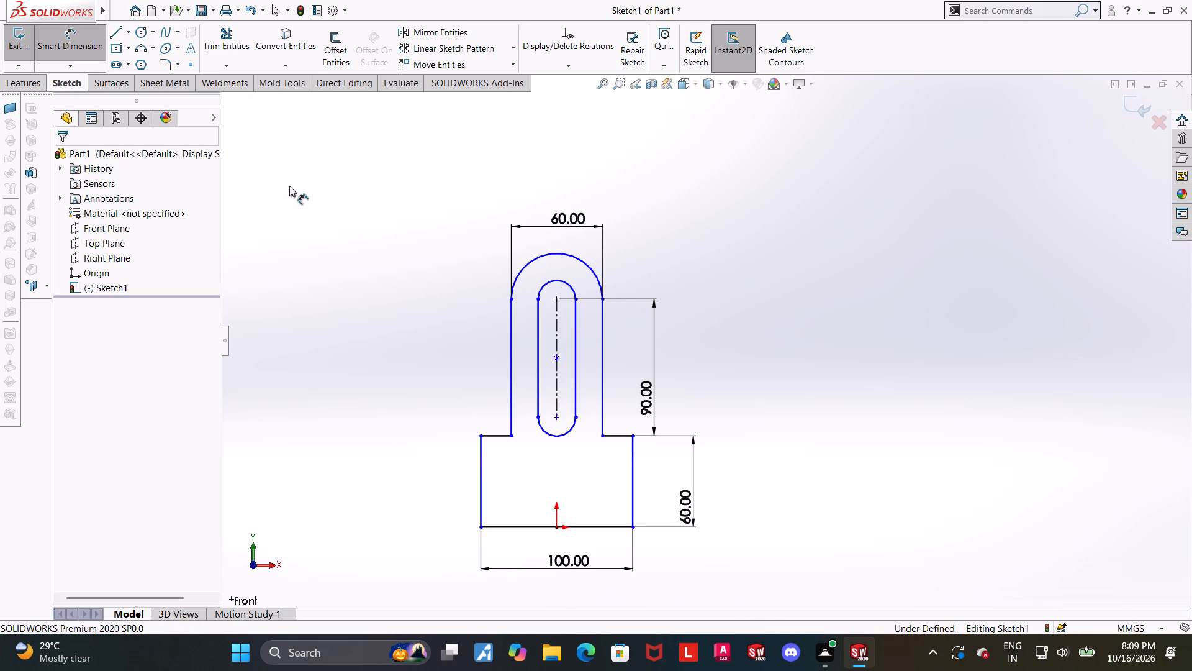
{"action": "left_click", "coordinate": [540, 337]}
{"action": "left_click", "coordinate": [573, 339]}
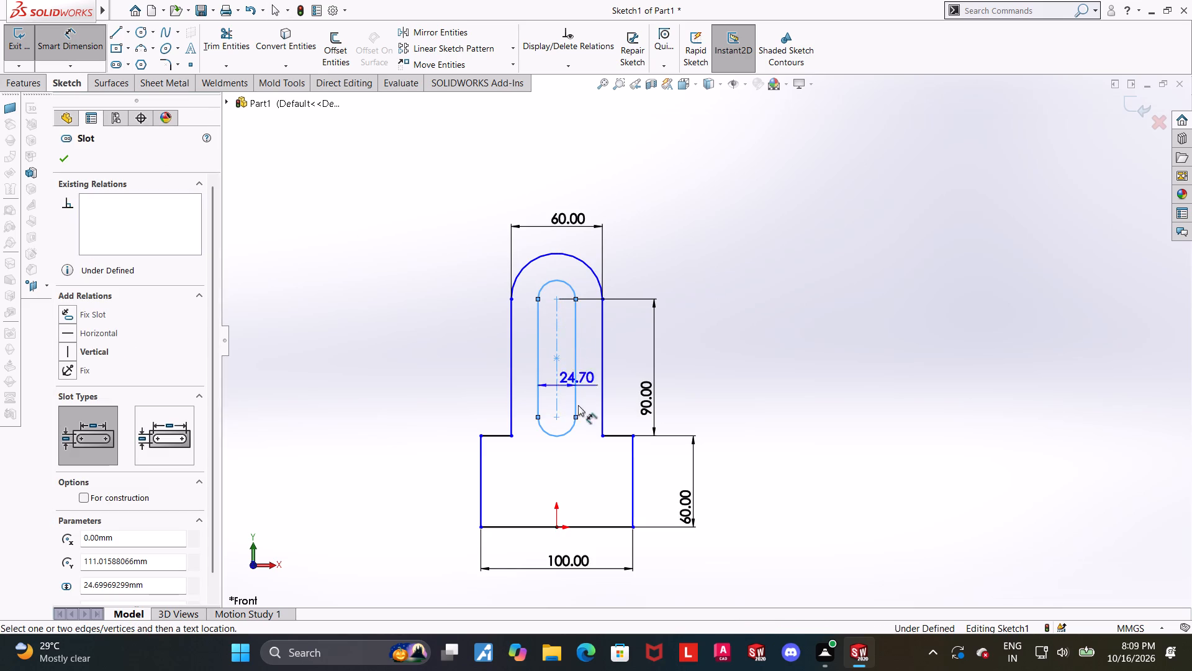
{"action": "left_click", "coordinate": [575, 457]}
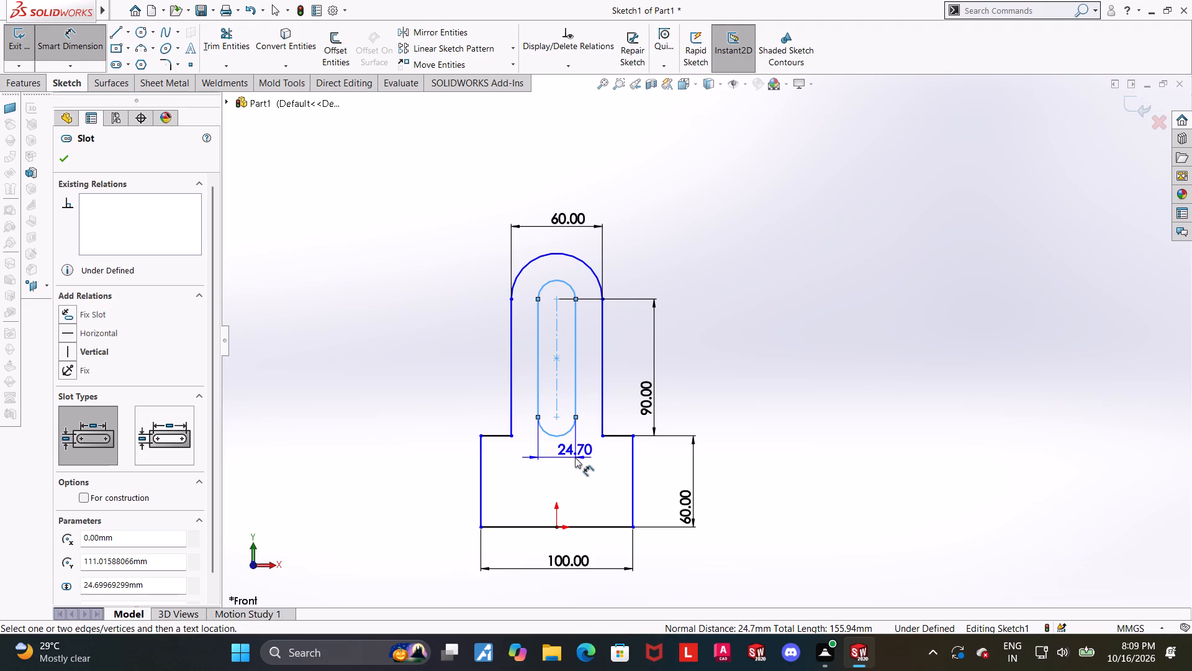
{"action": "type", "text": "24"}
{"action": "key", "text": "Return"}
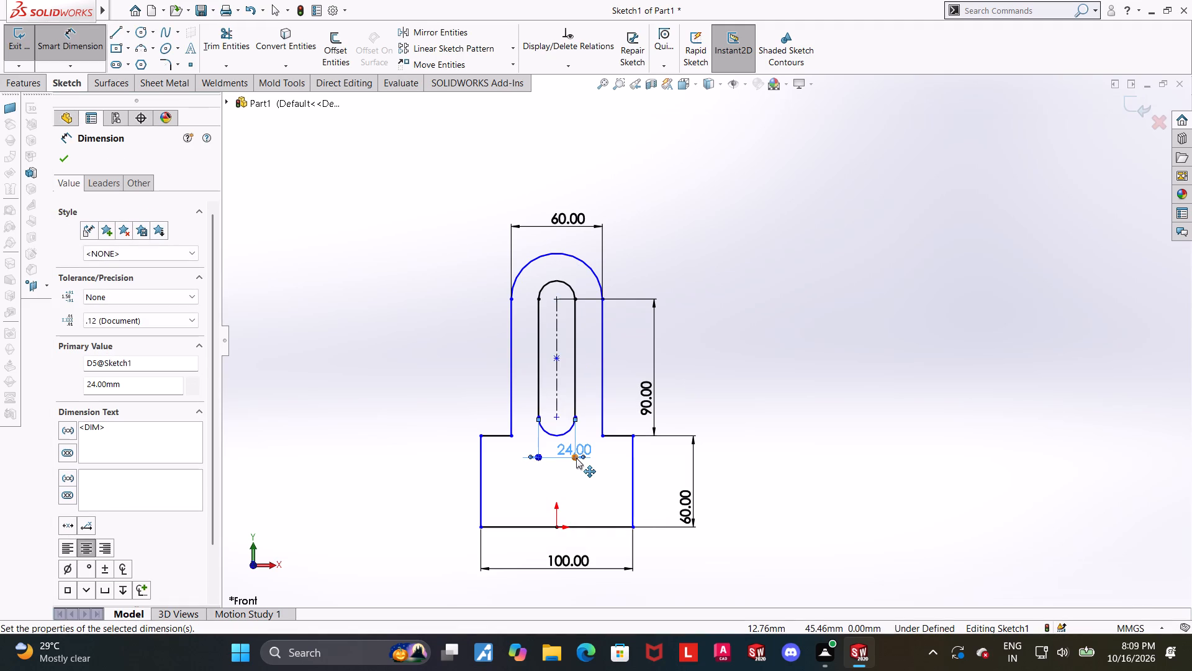
{"action": "left_click", "coordinate": [825, 280]}
Dimension the distance between the slot's upper and lower arc centres as 70 mm.
{"action": "scroll", "coordinate": [716, 383], "scroll_direction": "down", "scroll_amount": 1}
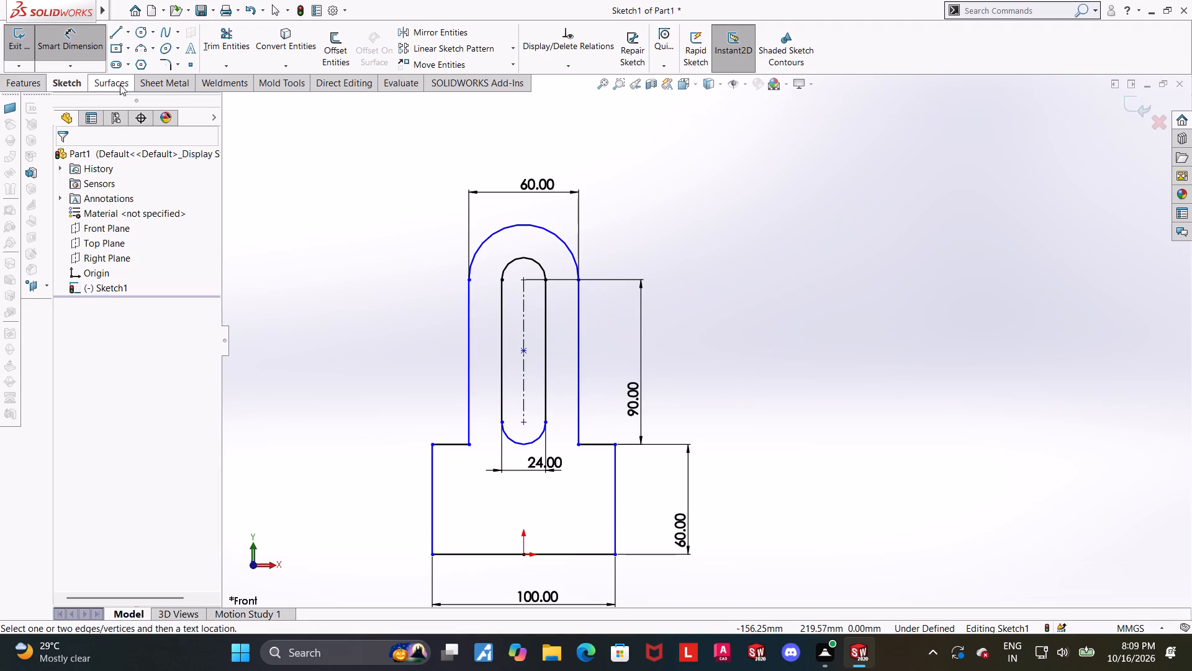
{"action": "left_click", "coordinate": [525, 278]}
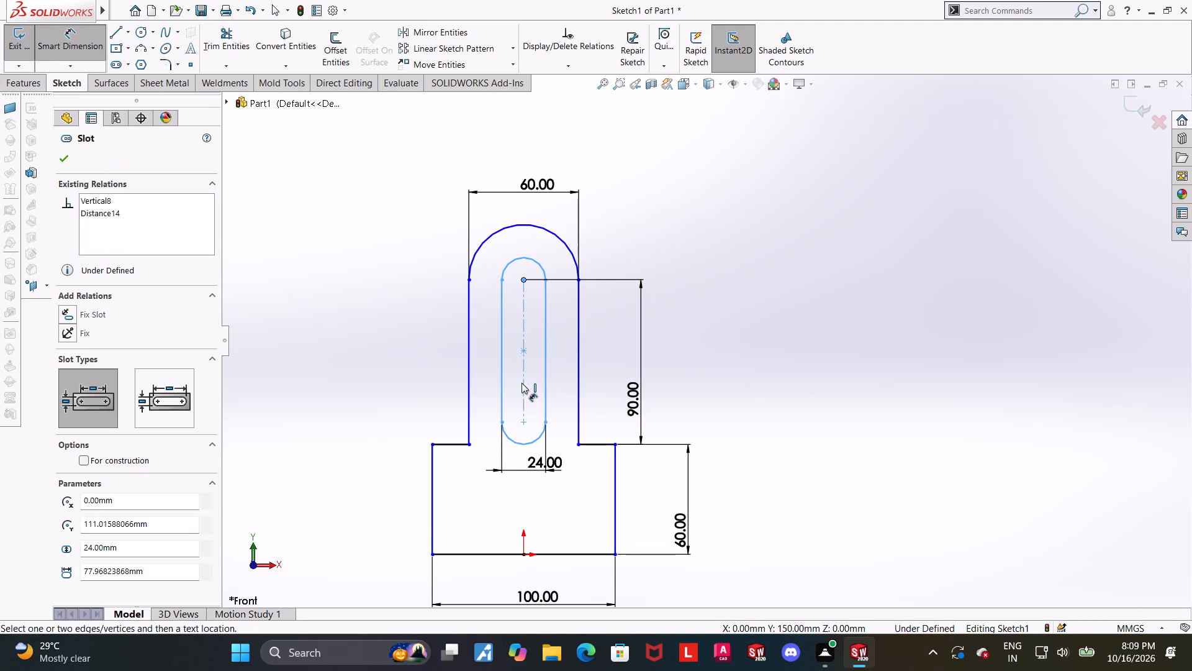
{"action": "left_click", "coordinate": [525, 421]}
{"action": "left_click", "coordinate": [379, 376]}
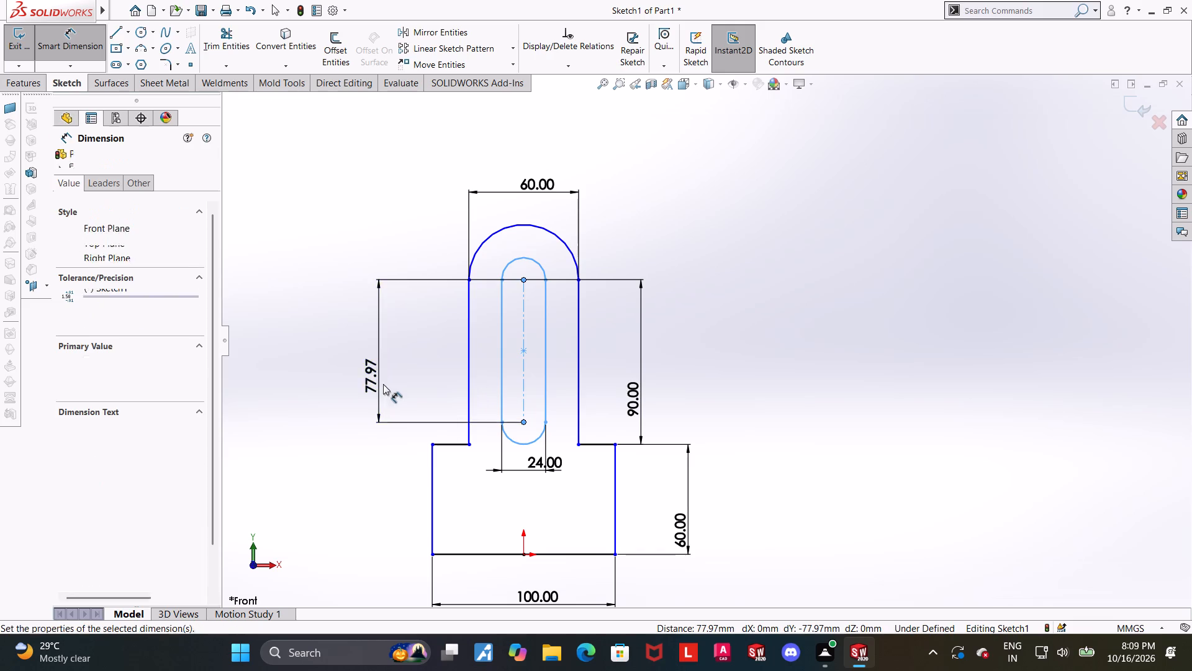
{"action": "type", "text": "70"}
{"action": "key", "text": "Return"}
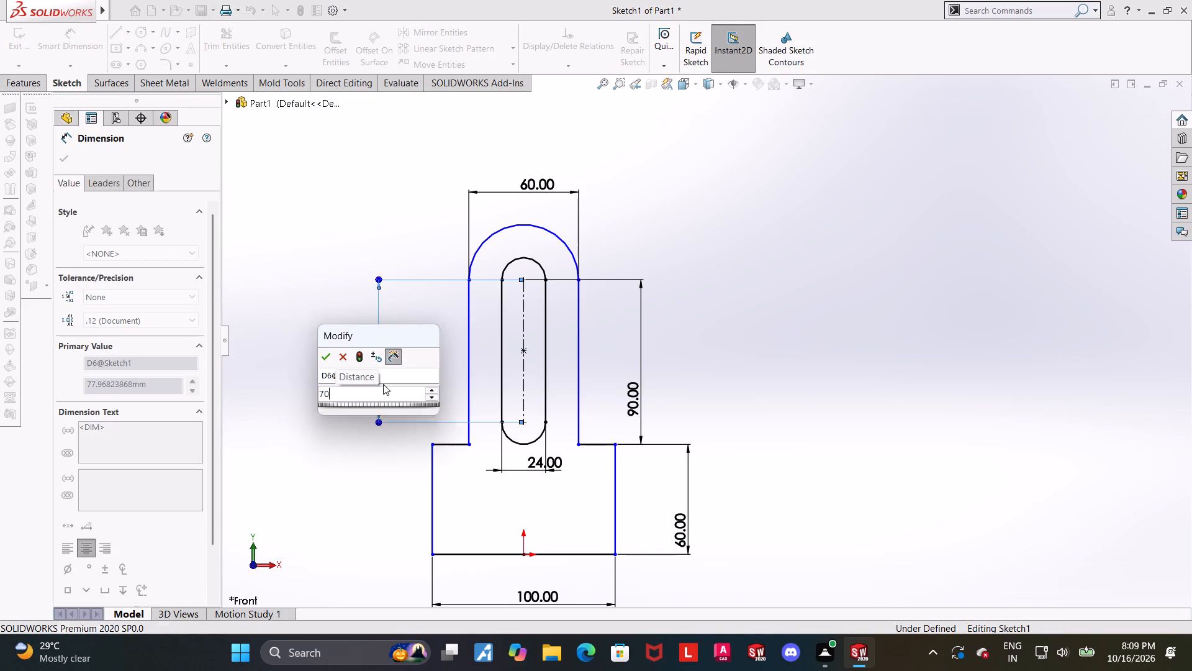
{"action": "key", "text": "Escape"}
{"action": "key", "text": "Escape"}
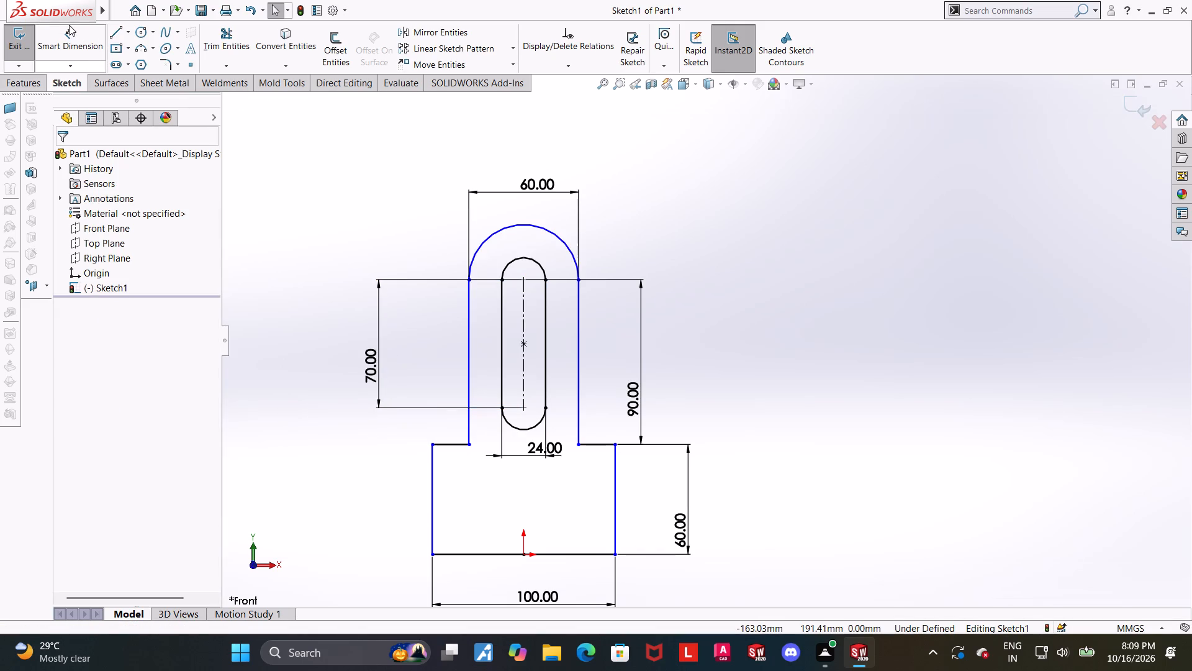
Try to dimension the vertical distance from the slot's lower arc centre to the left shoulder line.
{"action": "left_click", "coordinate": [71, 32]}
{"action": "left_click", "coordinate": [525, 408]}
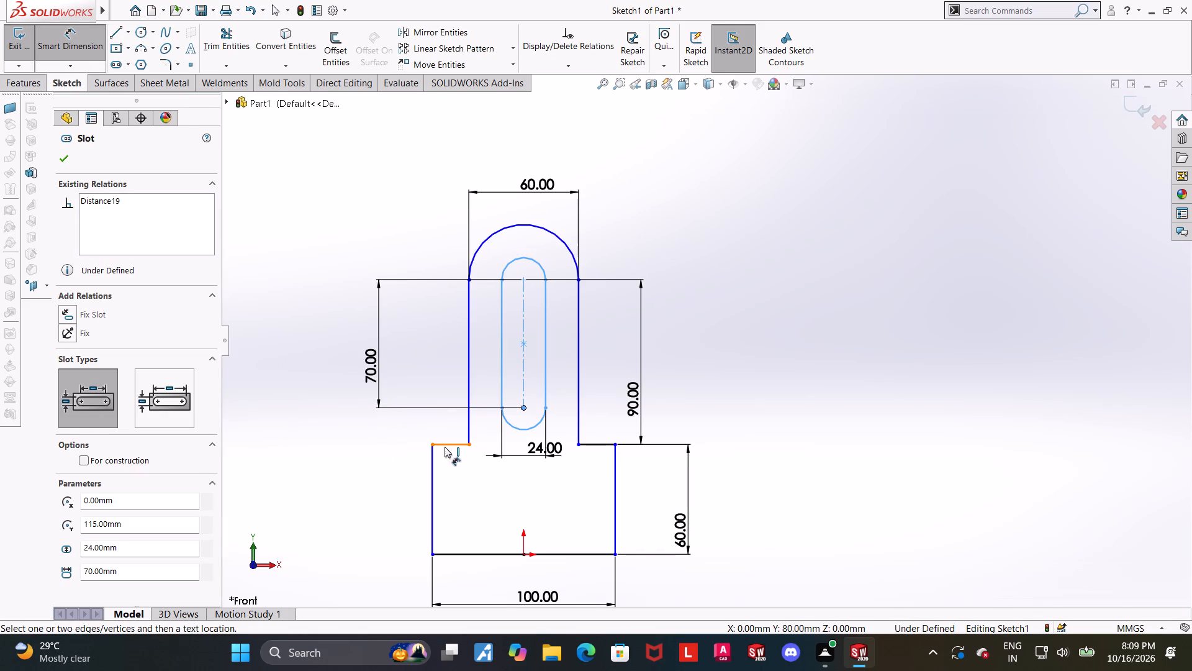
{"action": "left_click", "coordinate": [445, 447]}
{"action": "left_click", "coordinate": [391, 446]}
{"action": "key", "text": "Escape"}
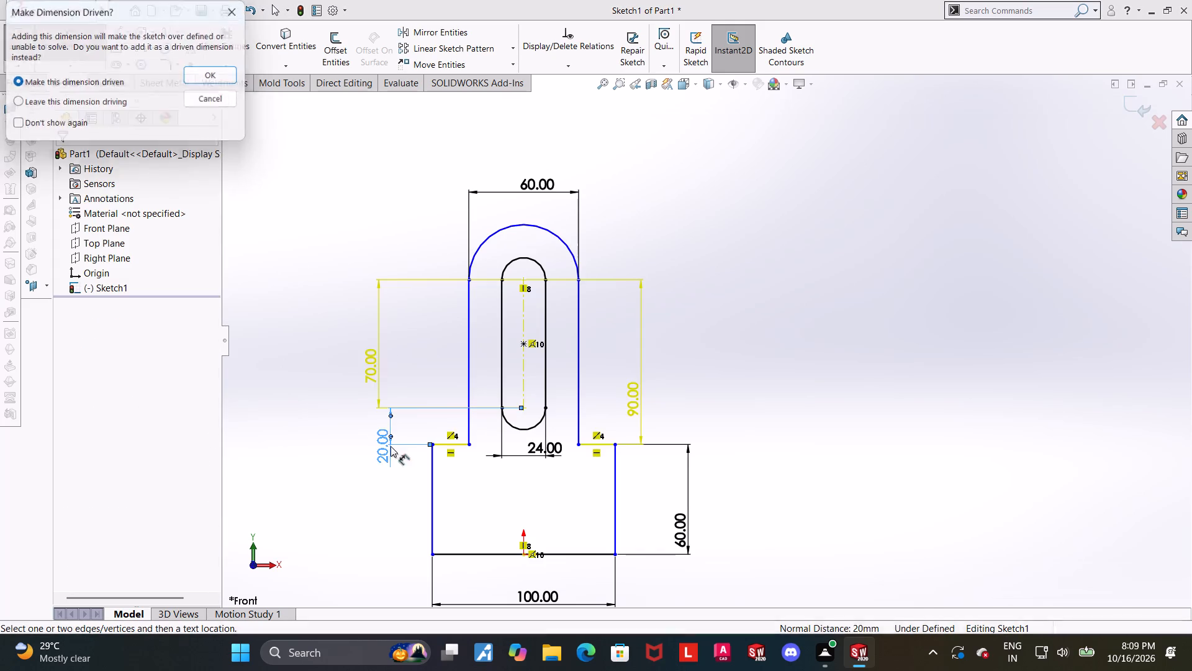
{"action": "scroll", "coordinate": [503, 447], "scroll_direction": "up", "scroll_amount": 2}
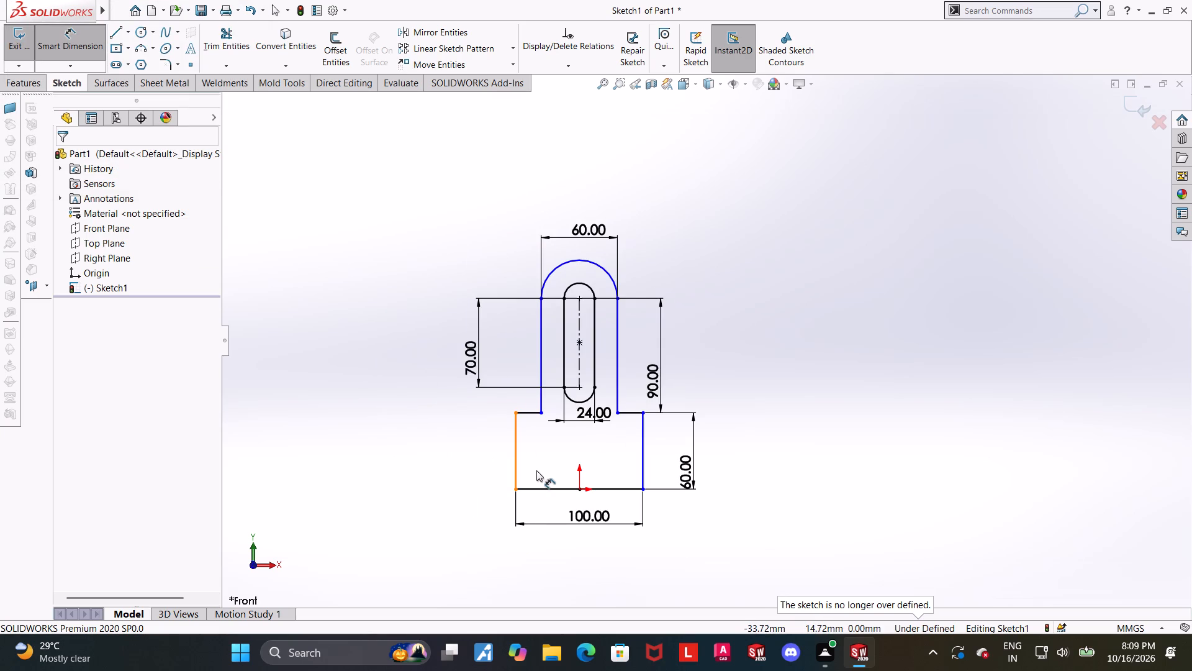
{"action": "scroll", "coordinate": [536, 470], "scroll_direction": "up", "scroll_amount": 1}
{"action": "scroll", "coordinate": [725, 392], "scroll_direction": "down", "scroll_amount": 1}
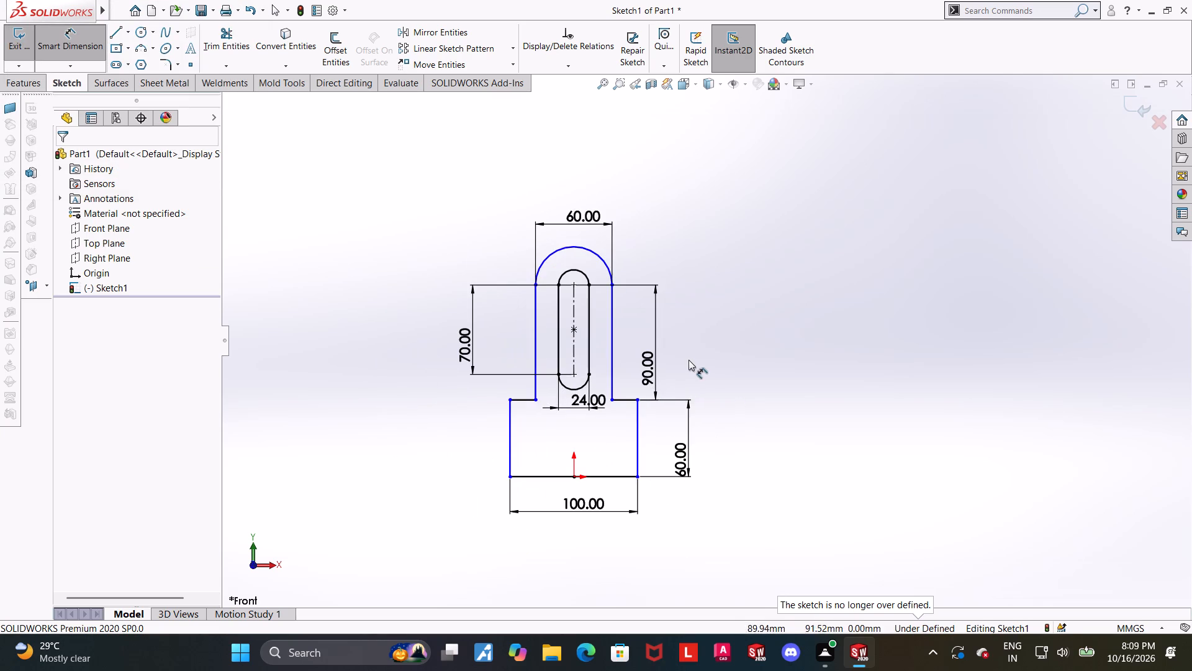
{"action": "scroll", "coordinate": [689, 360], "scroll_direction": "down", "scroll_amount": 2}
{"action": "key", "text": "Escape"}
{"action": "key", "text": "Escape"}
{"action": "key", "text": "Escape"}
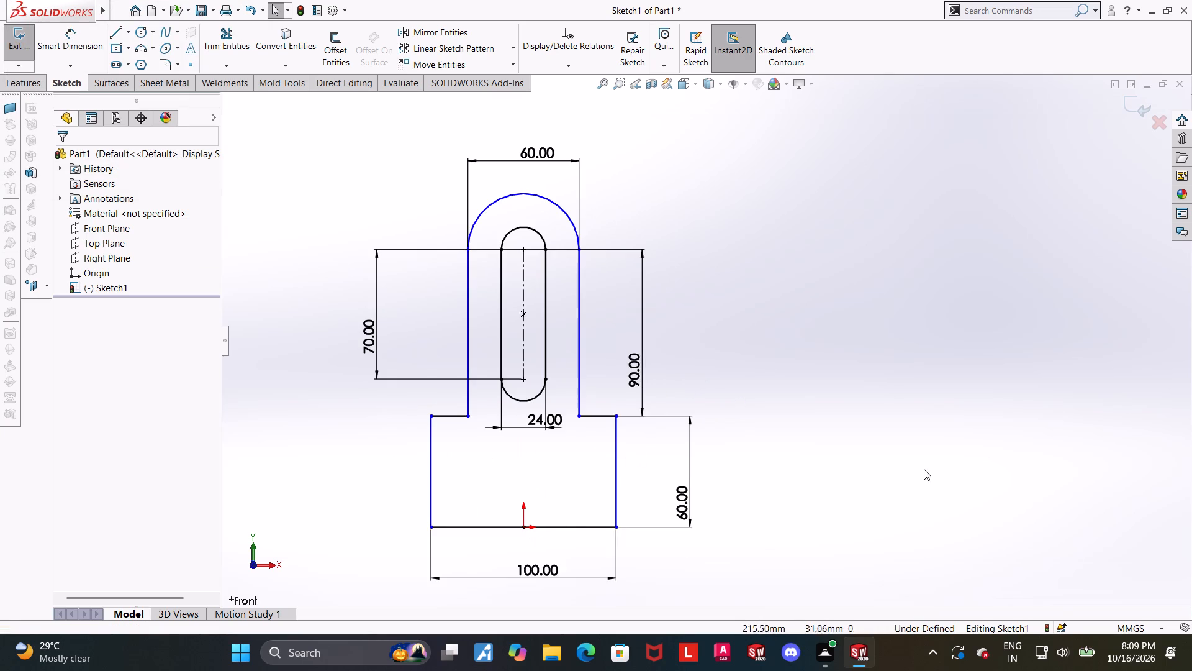
Add a Symmetric relation between the base's left and right vertical sides about the slot's centreline.
{"action": "left_click", "coordinate": [924, 469]}
{"action": "scroll", "coordinate": [782, 468], "scroll_direction": "up", "scroll_amount": 1}
{"action": "key", "text": "Escape"}
{"action": "left_click", "coordinate": [870, 395]}
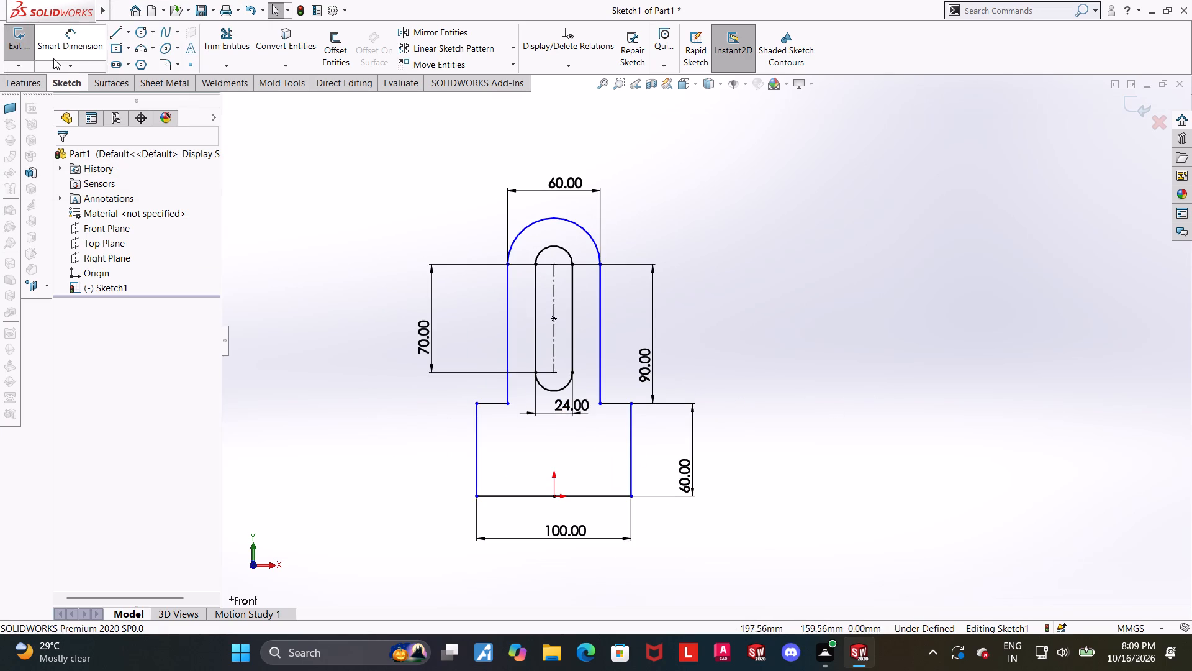
{"action": "left_click", "coordinate": [552, 351]}
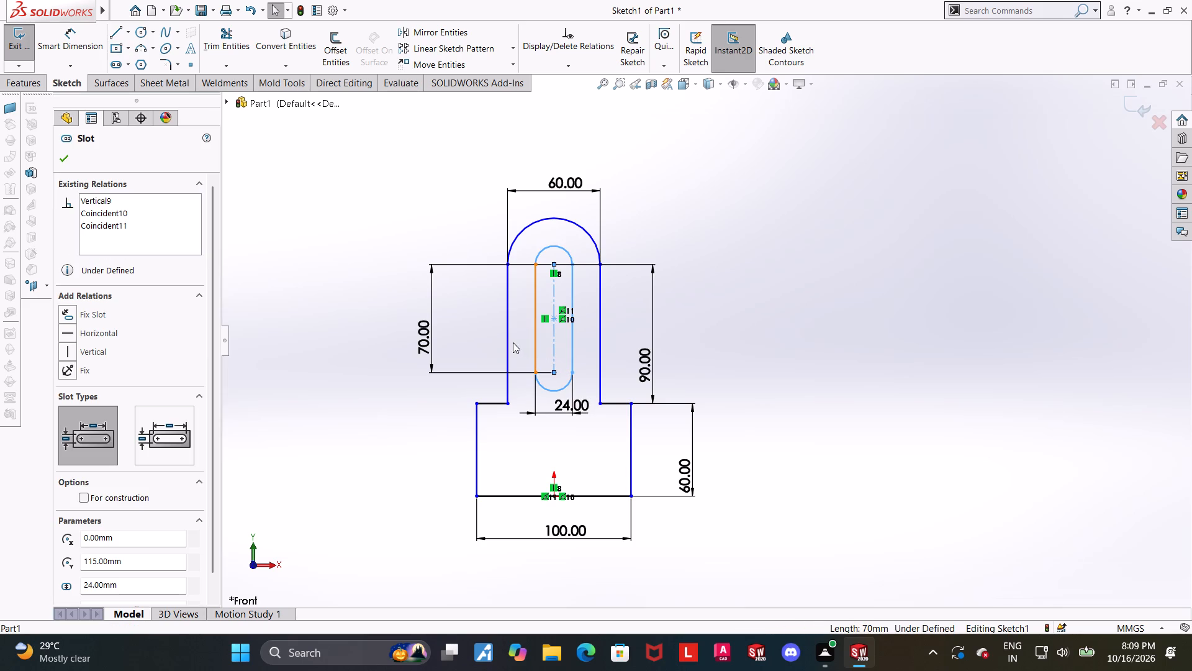
{"action": "left_click", "coordinate": [478, 428], "text": "ctrl"}
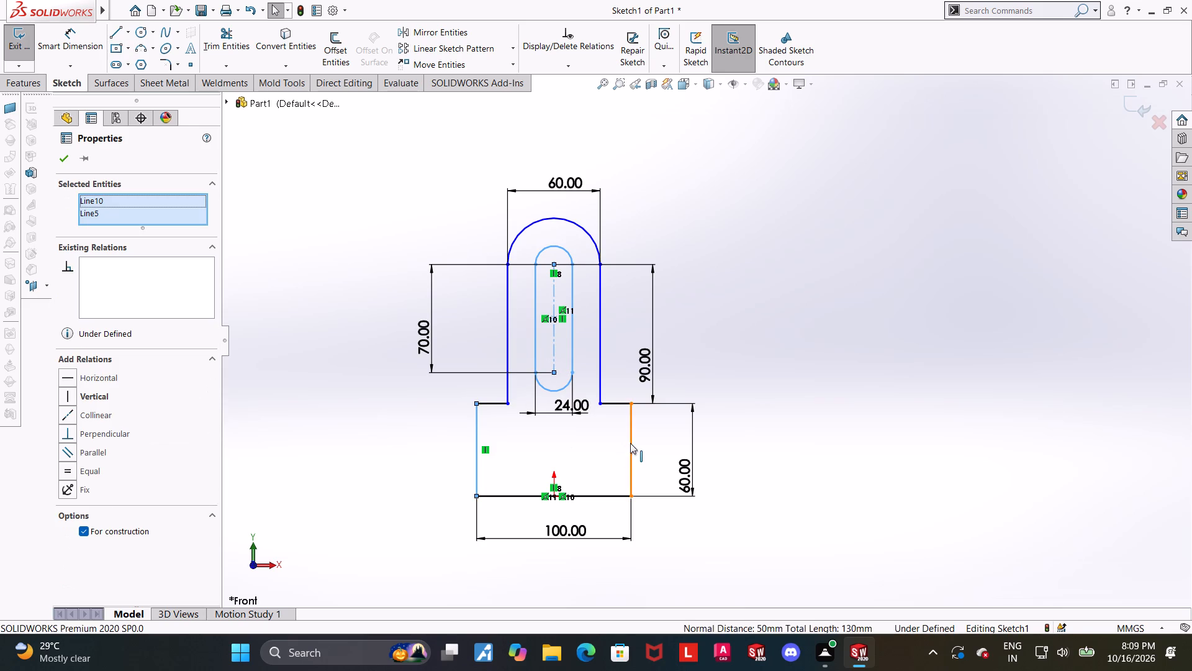
{"action": "left_click", "coordinate": [630, 443], "text": "ctrl"}
{"action": "left_click", "coordinate": [65, 483]}
{"action": "left_click", "coordinate": [781, 471]}
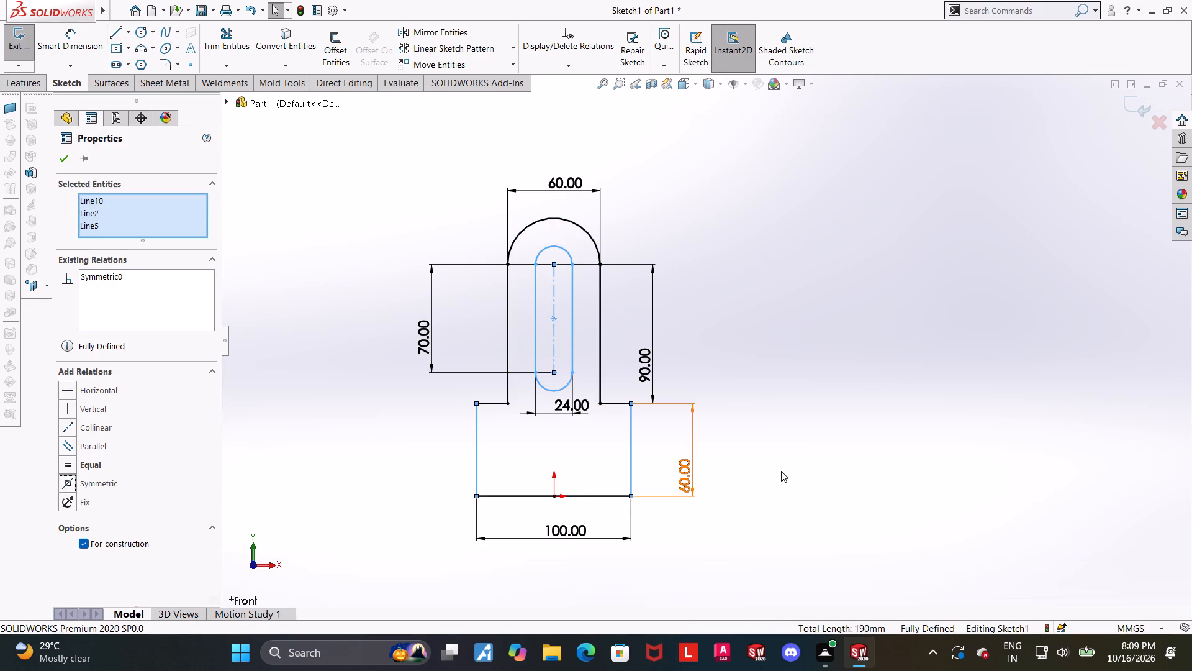
{"action": "scroll", "coordinate": [695, 450], "scroll_direction": "up", "scroll_amount": 1}
{"action": "left_click", "coordinate": [852, 362]}
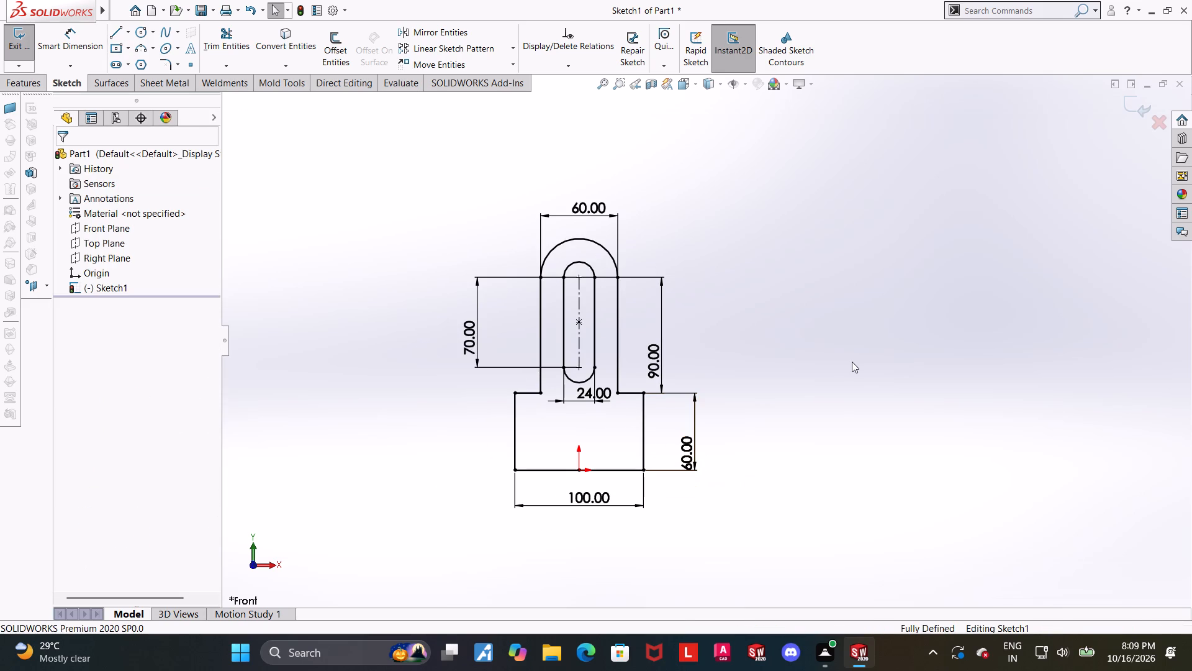
Sketch a circle about 29.4 mm in diameter inside the base, about 21 mm left of and 41 mm above the origin.
{"action": "scroll", "coordinate": [614, 316], "scroll_direction": "down", "scroll_amount": 1}
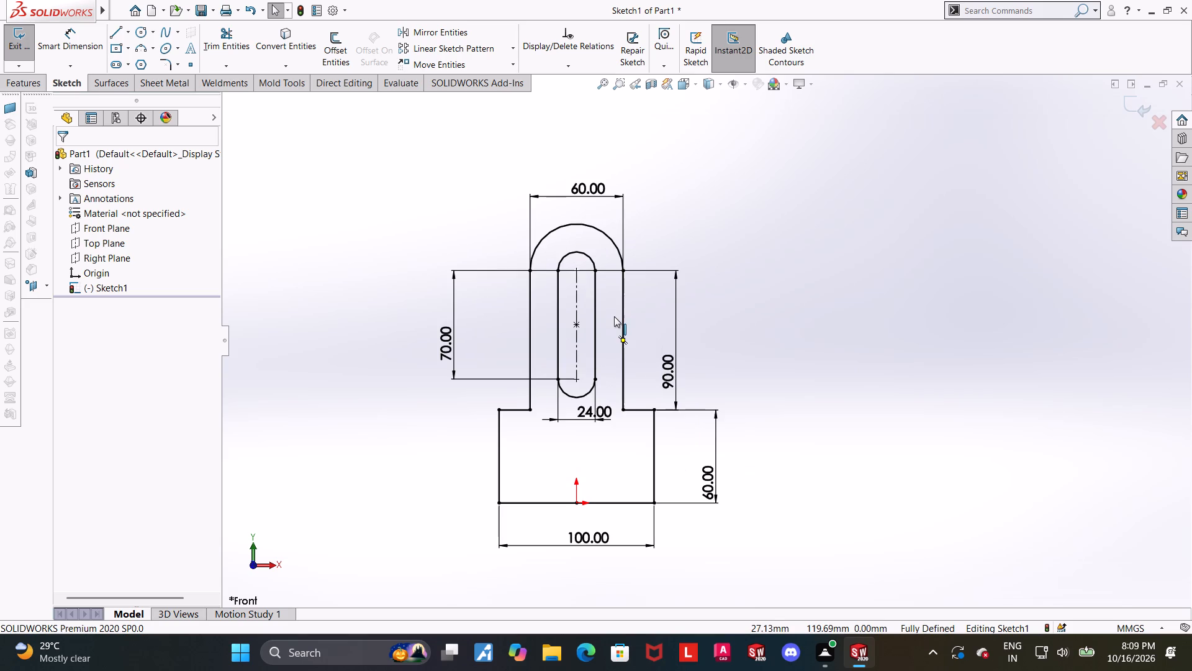
{"action": "left_click", "coordinate": [805, 445]}
{"action": "scroll", "coordinate": [697, 441], "scroll_direction": "up", "scroll_amount": 1}
{"action": "scroll", "coordinate": [672, 434], "scroll_direction": "down", "scroll_amount": 1}
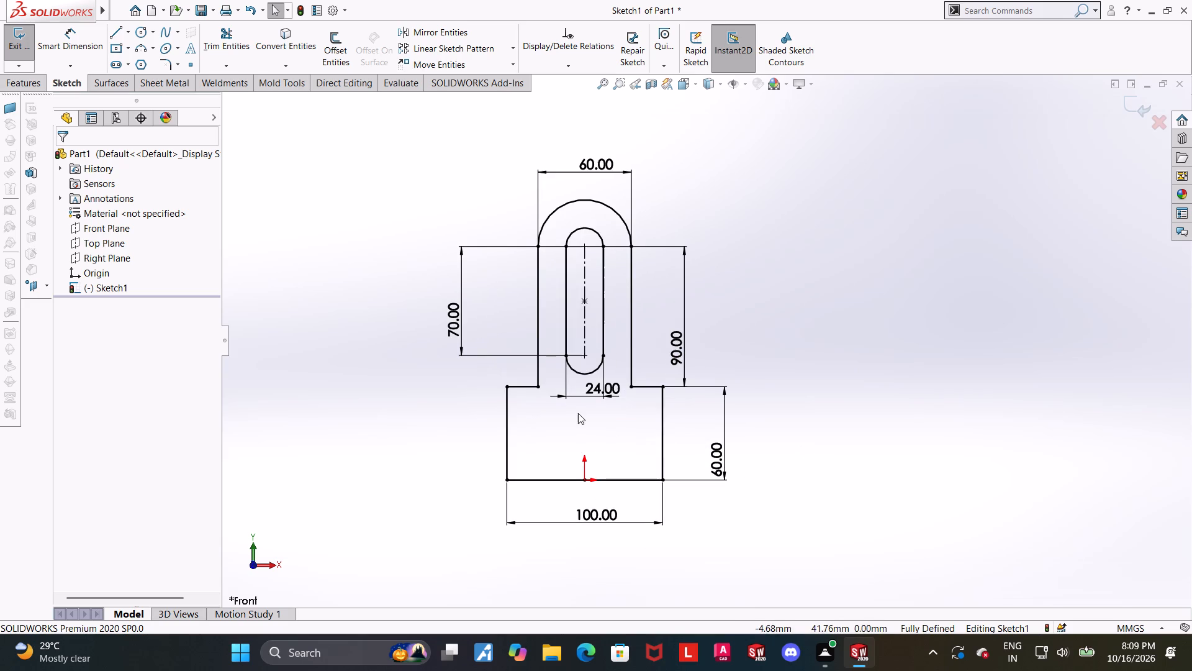
{"action": "scroll", "coordinate": [578, 413], "scroll_direction": "down", "scroll_amount": 1}
{"action": "left_click", "coordinate": [138, 32]}
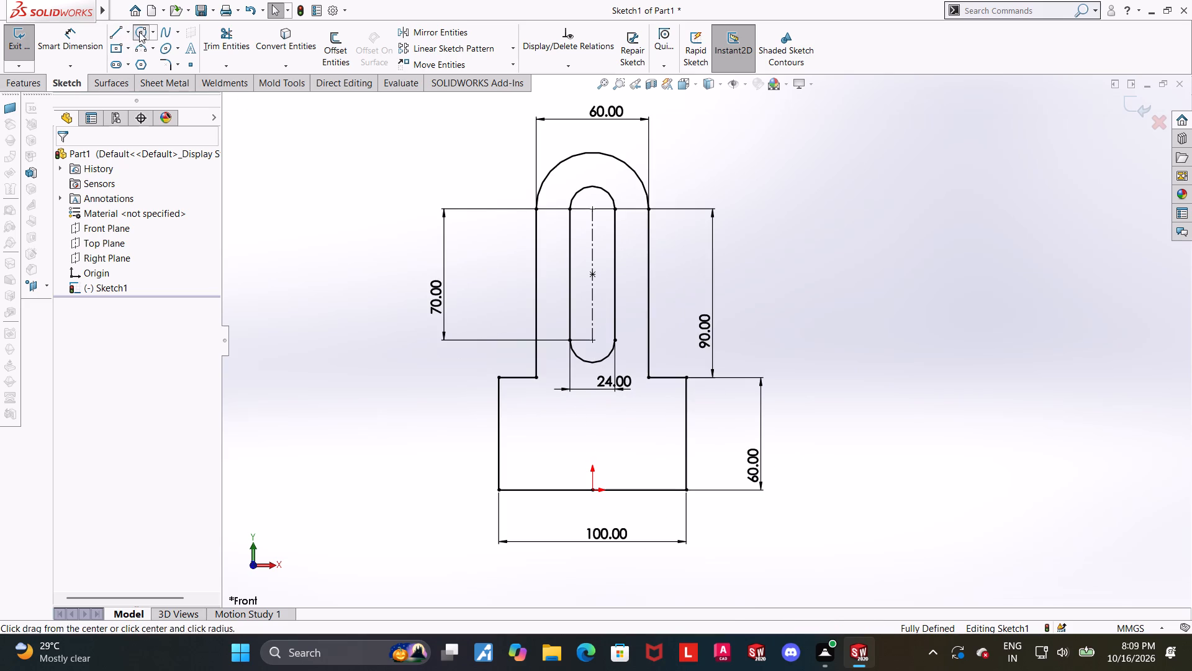
{"action": "left_click", "coordinate": [553, 413]}
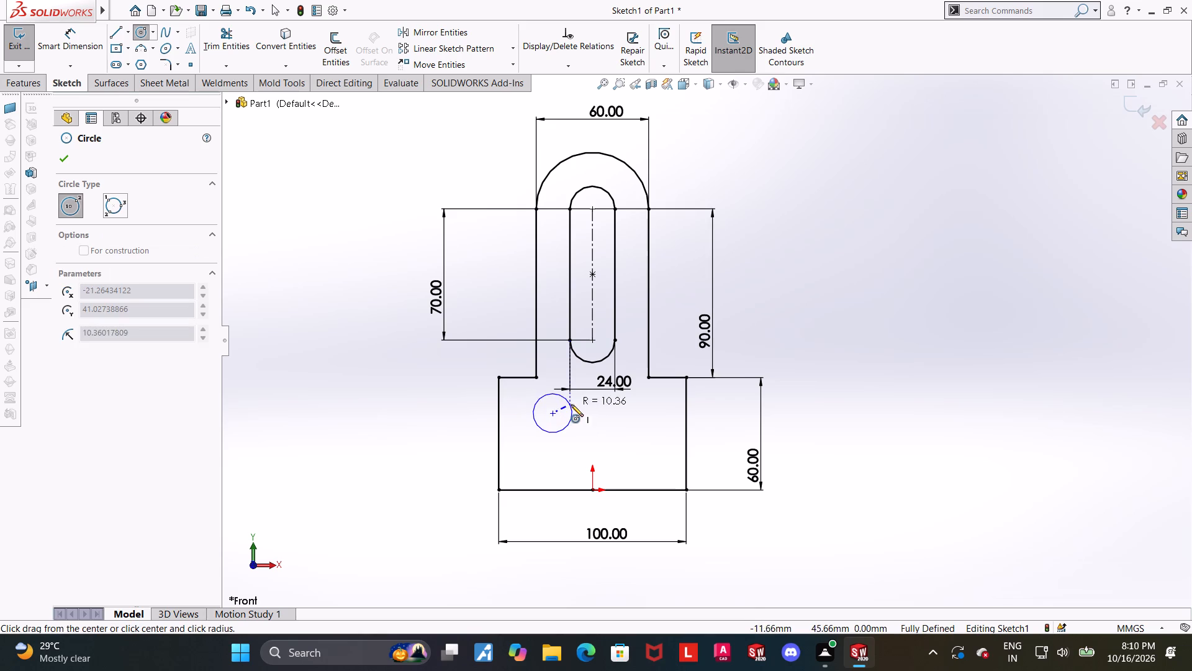
{"action": "left_click", "coordinate": [580, 417]}
{"action": "key", "text": "Escape"}
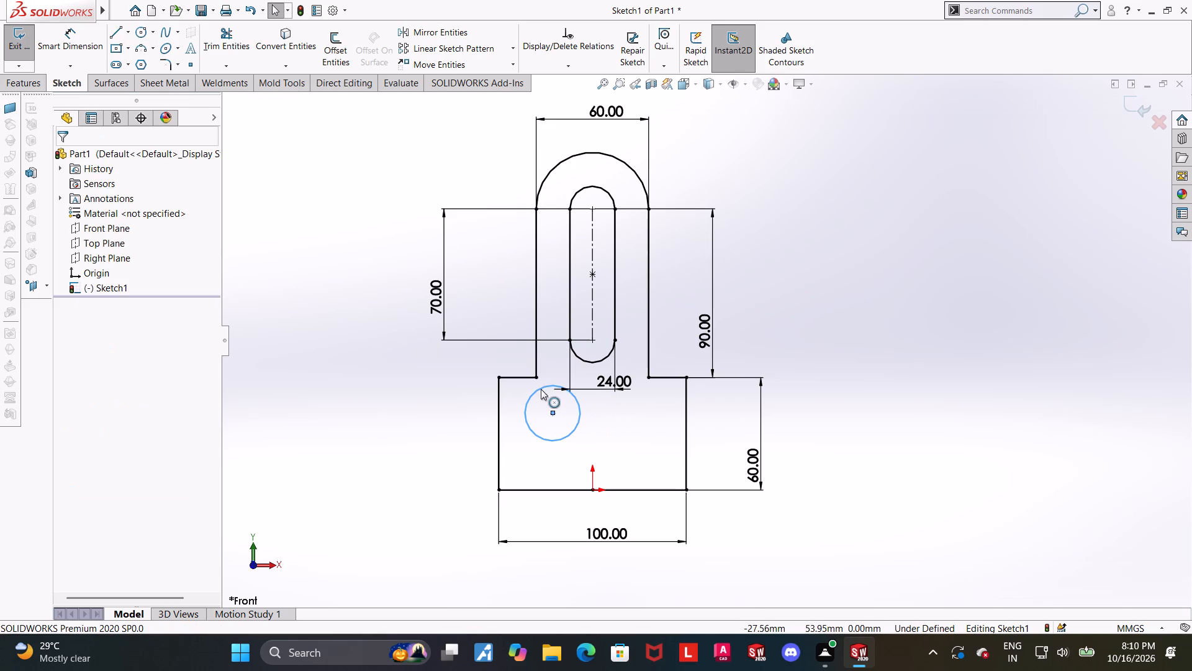
Dimension the diameter of the circle in the base as 24 mm.
{"action": "scroll", "coordinate": [564, 404], "scroll_direction": "up", "scroll_amount": 1}
{"action": "scroll", "coordinate": [564, 404], "scroll_direction": "down", "scroll_amount": 1}
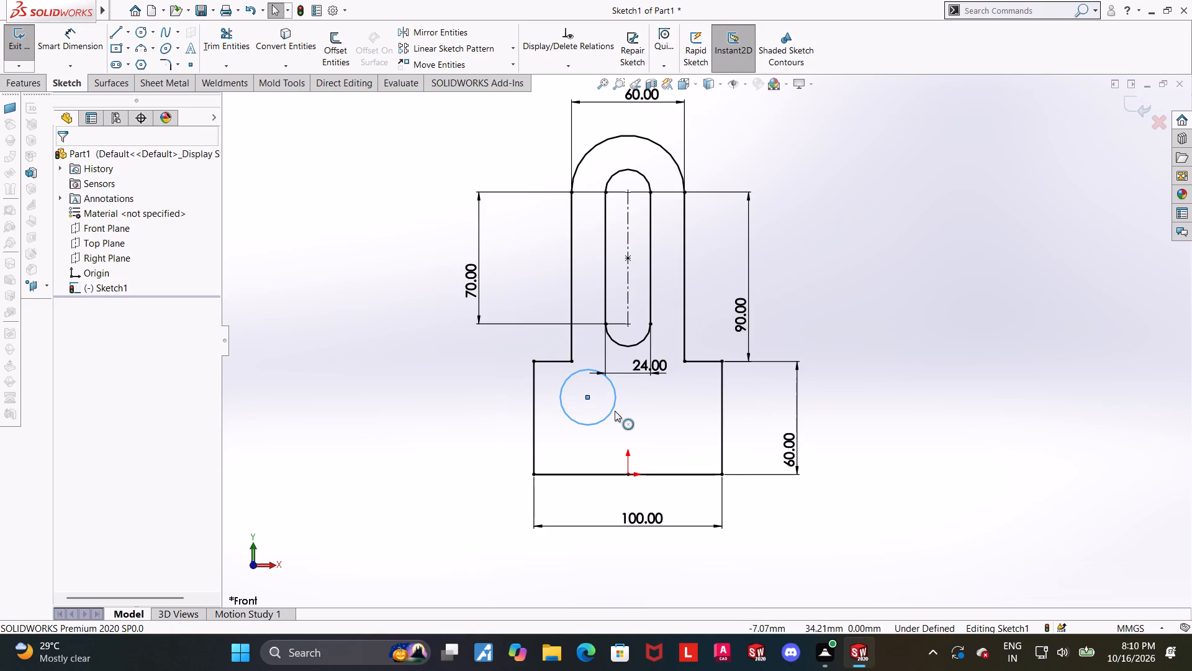
{"action": "scroll", "coordinate": [615, 411], "scroll_direction": "down", "scroll_amount": 1}
{"action": "left_click", "coordinate": [74, 30]}
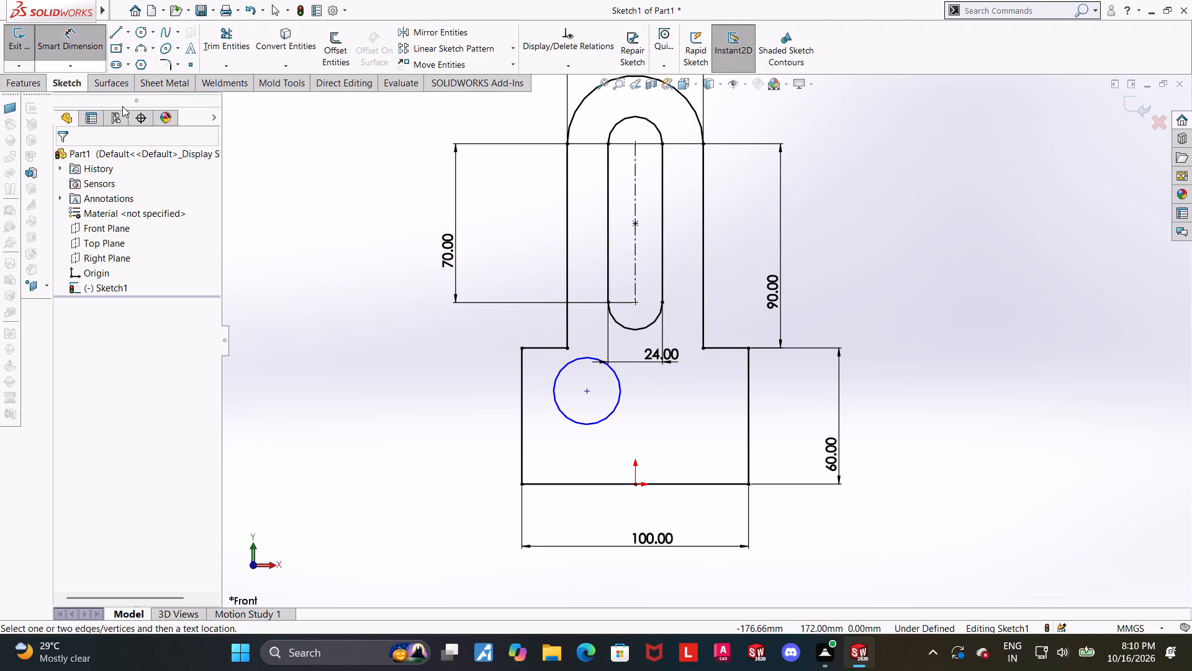
{"action": "left_click", "coordinate": [562, 409]}
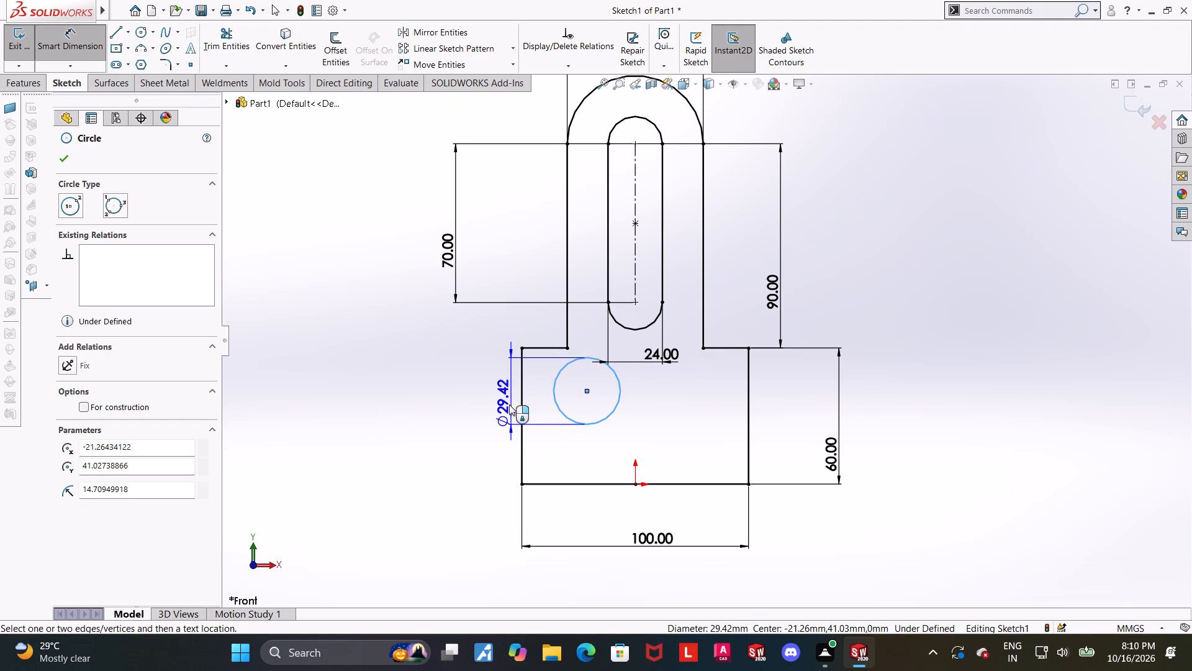
{"action": "left_click", "coordinate": [496, 406]}
{"action": "type", "text": "24"}
{"action": "key", "text": "Return"}
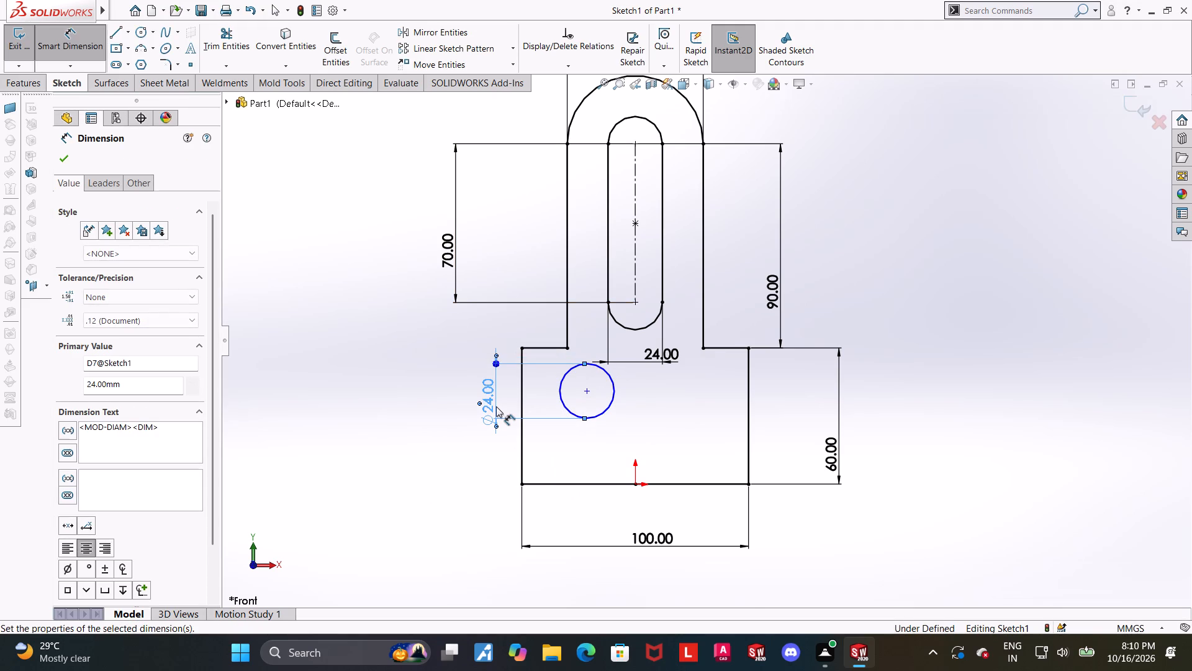
{"action": "key", "text": "Escape"}
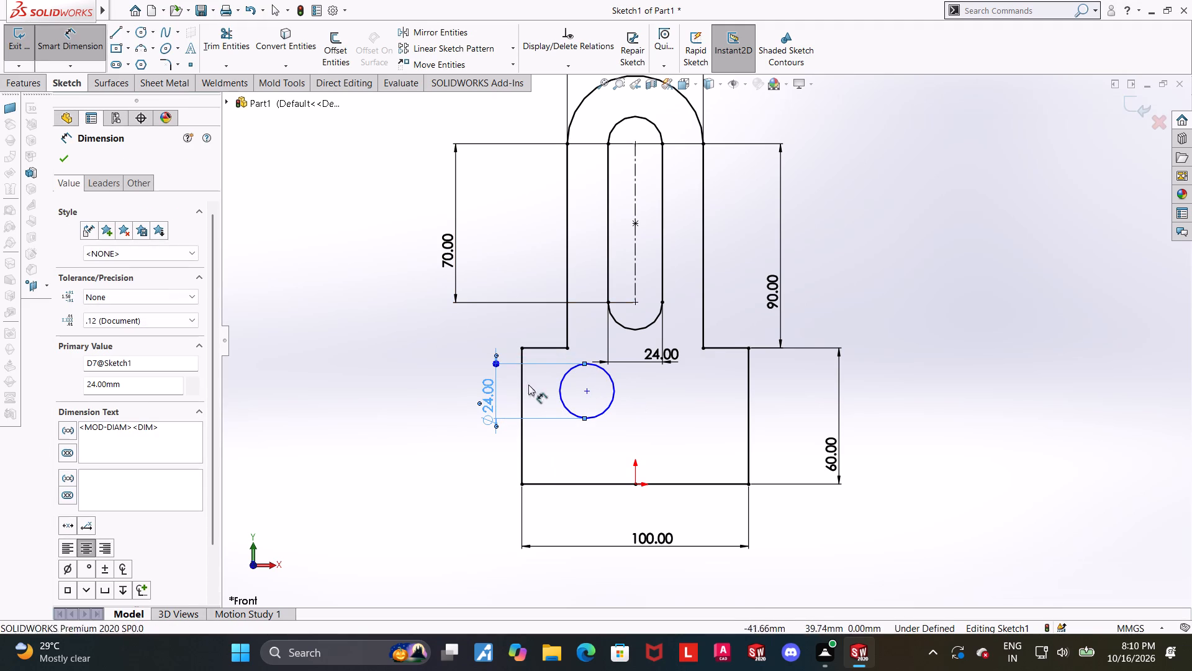
Dimension the horizontal distance from the base circle's centre to the origin as 25 mm.
{"action": "left_click", "coordinate": [87, 29]}
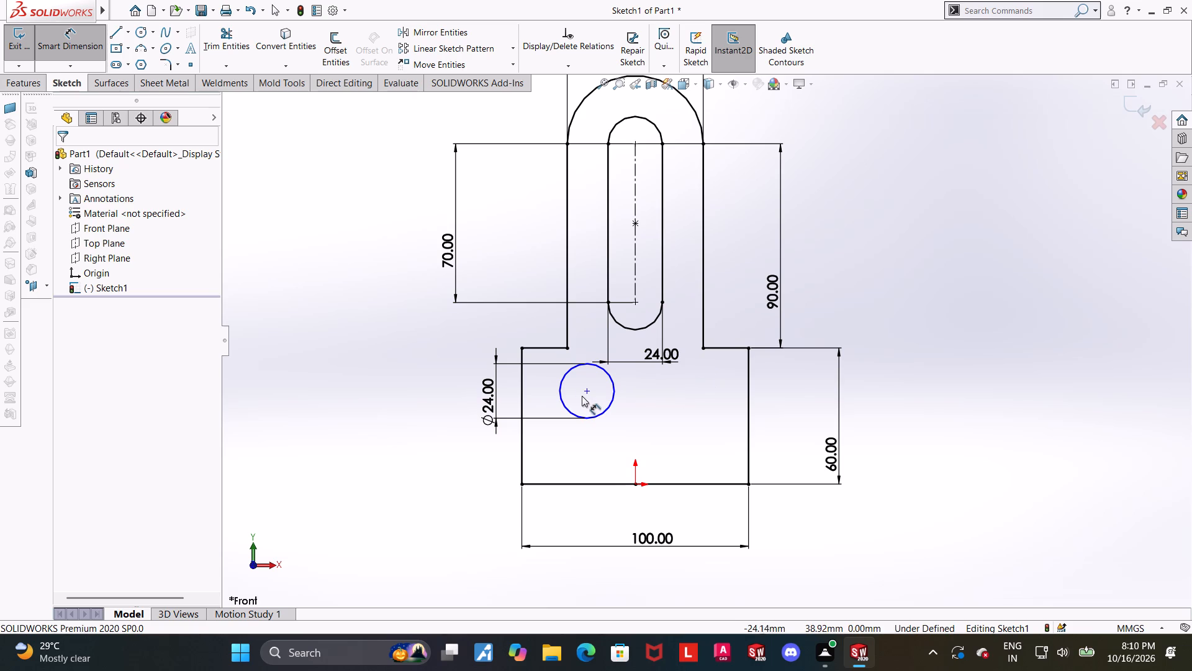
{"action": "left_click", "coordinate": [587, 393]}
{"action": "left_click", "coordinate": [637, 487]}
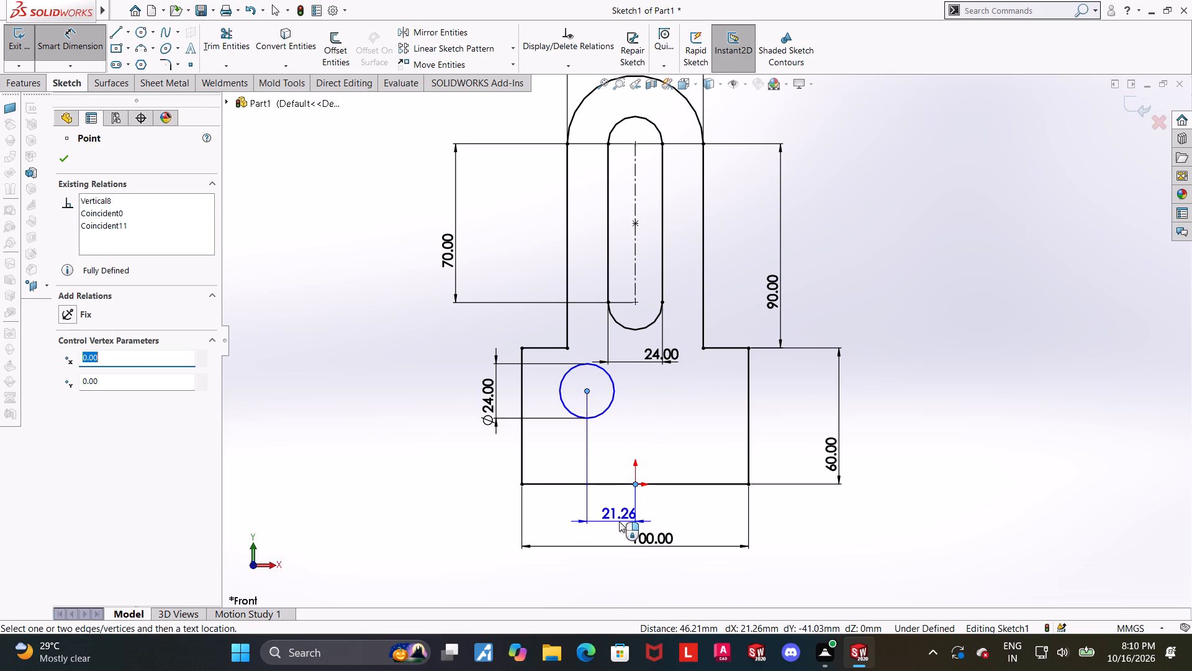
{"action": "left_click", "coordinate": [619, 521]}
{"action": "type", "text": "25"}
{"action": "key", "text": "Return"}
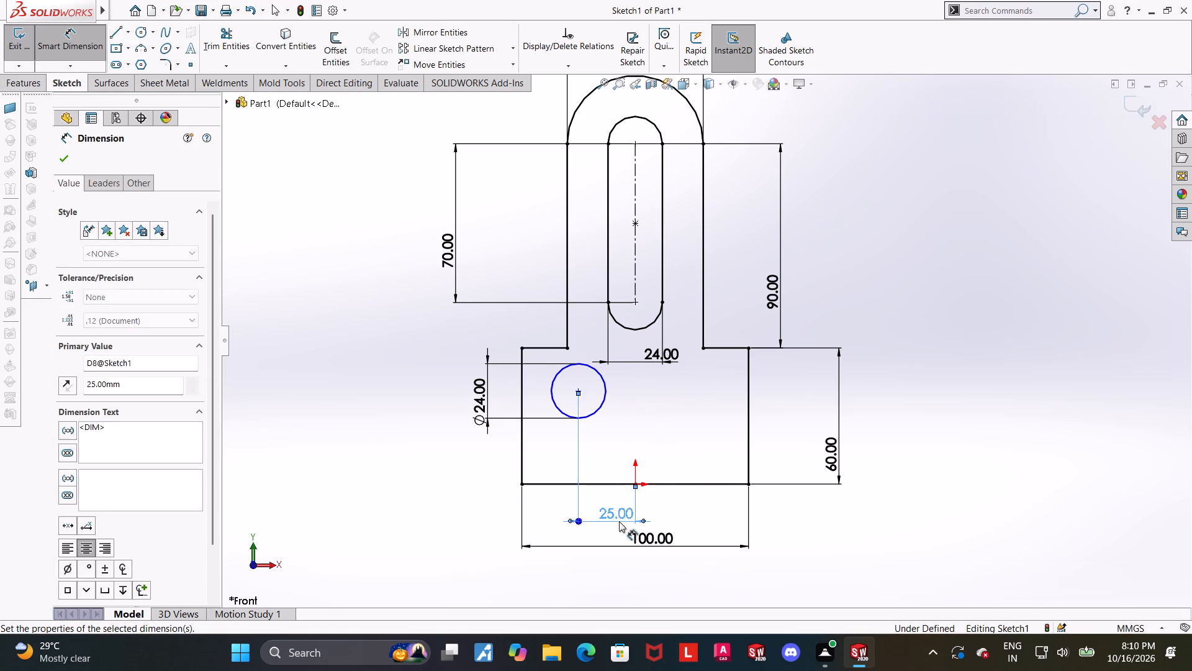
{"action": "key", "text": "Escape"}
{"action": "key", "text": "Escape"}
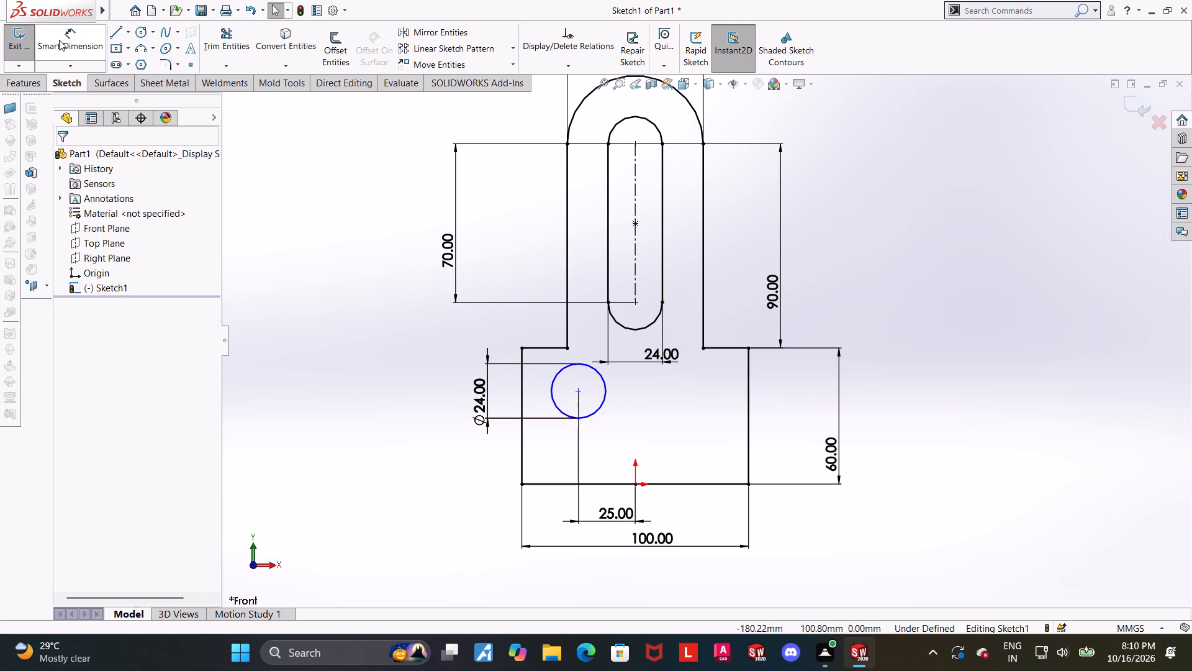
Dimension the vertical distance from the circle's centre to the base's bottom line as 40 mm.
{"action": "left_click", "coordinate": [60, 39]}
{"action": "left_click", "coordinate": [578, 393]}
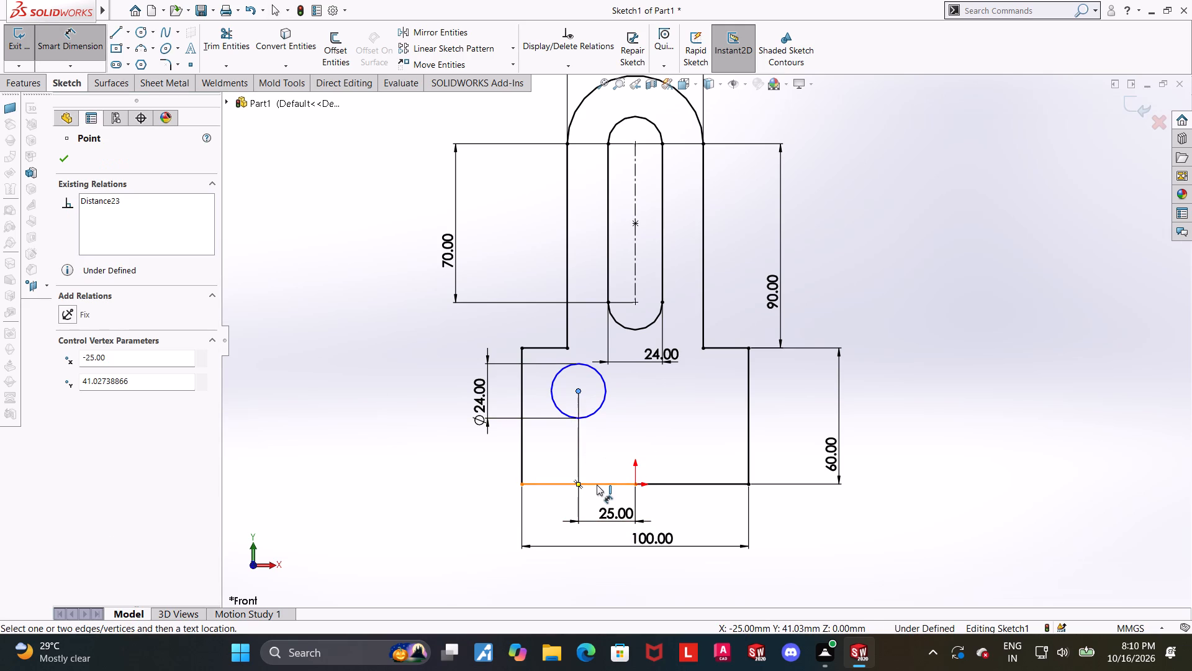
{"action": "left_click", "coordinate": [598, 484]}
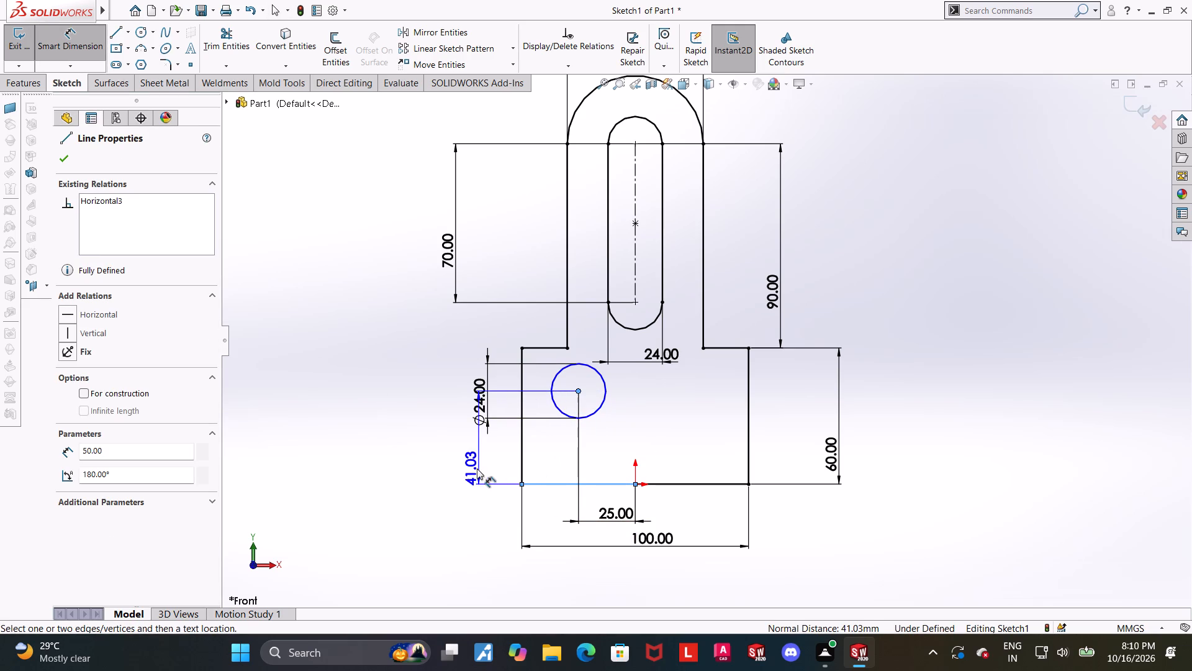
{"action": "left_click", "coordinate": [436, 480]}
{"action": "type", "text": "40"}
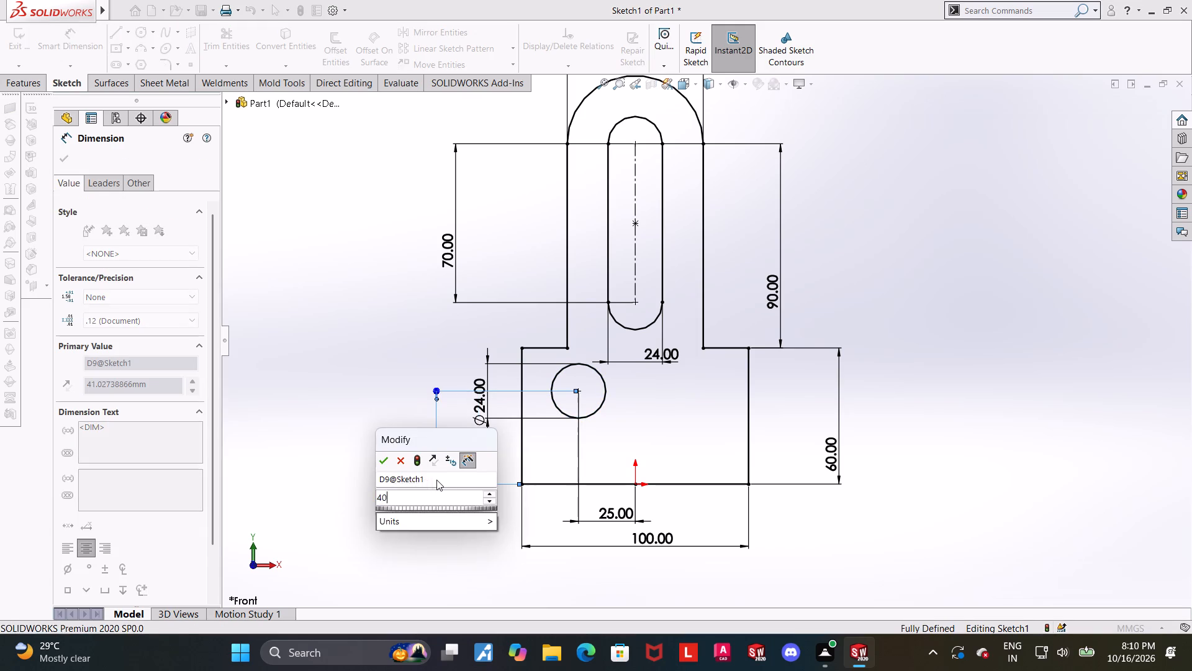
{"action": "key", "text": "Return"}
{"action": "key", "text": "Escape"}
{"action": "key", "text": "Escape"}
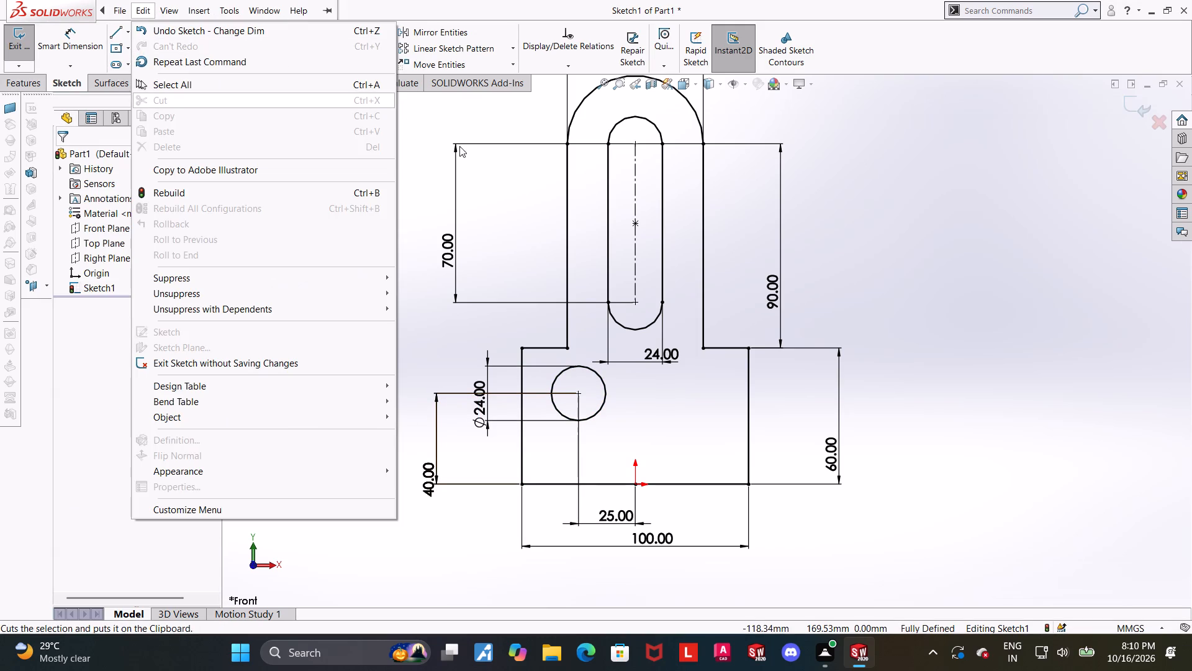
{"action": "key", "text": "Escape"}
Sketch a second circle about 26 mm in diameter inside the base, about 21 mm right of and 40 mm above the origin.
{"action": "left_click", "coordinate": [142, 31]}
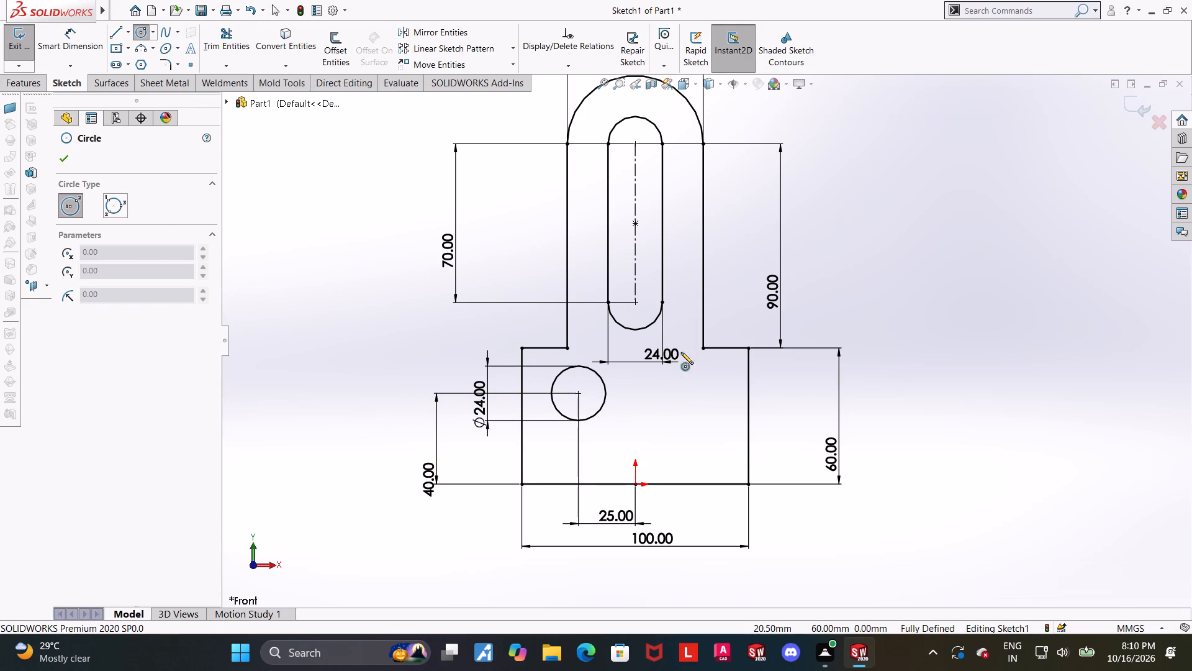
{"action": "left_click", "coordinate": [683, 395]}
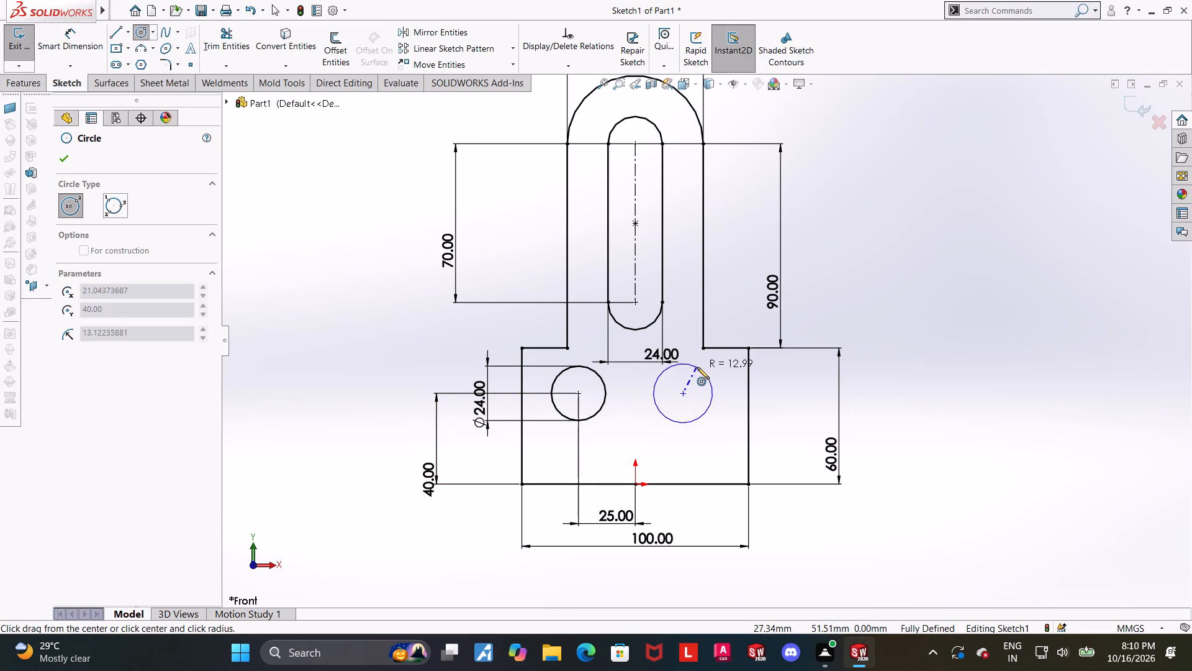
{"action": "left_click", "coordinate": [698, 367]}
{"action": "key", "text": "Escape"}
{"action": "key", "text": "Escape"}
Add an Equal relation between the two circles in the base.
{"action": "left_click", "coordinate": [603, 390]}
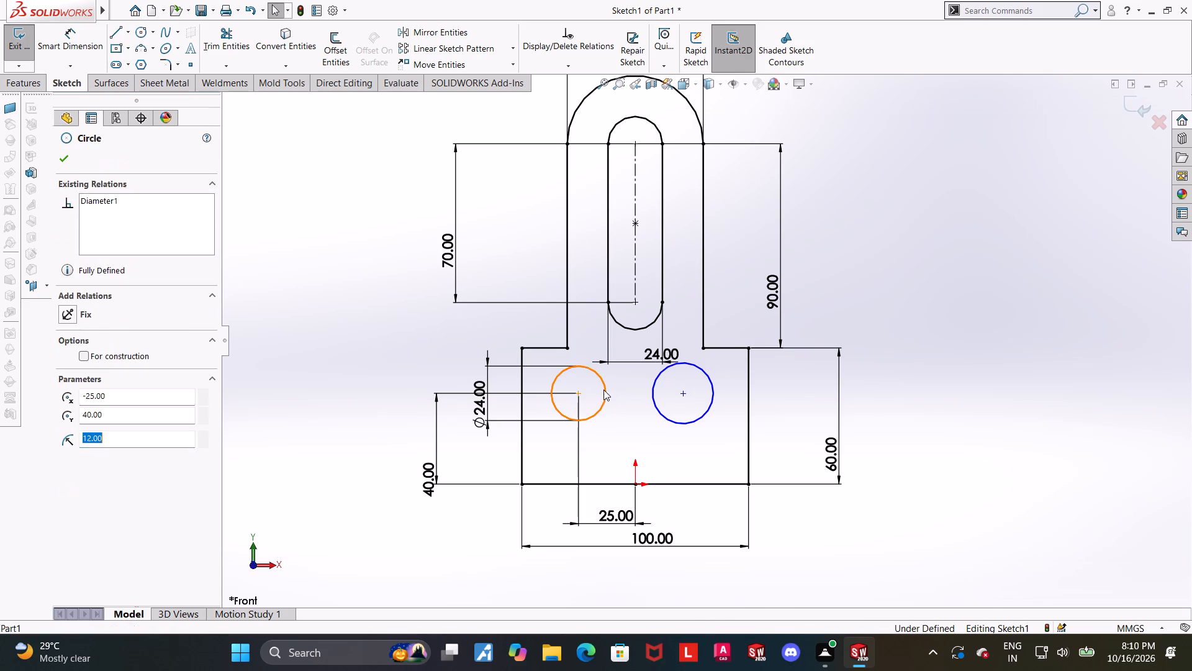
{"action": "left_click", "coordinate": [682, 419], "text": "ctrl"}
{"action": "left_click", "coordinate": [685, 427], "text": "ctrl"}
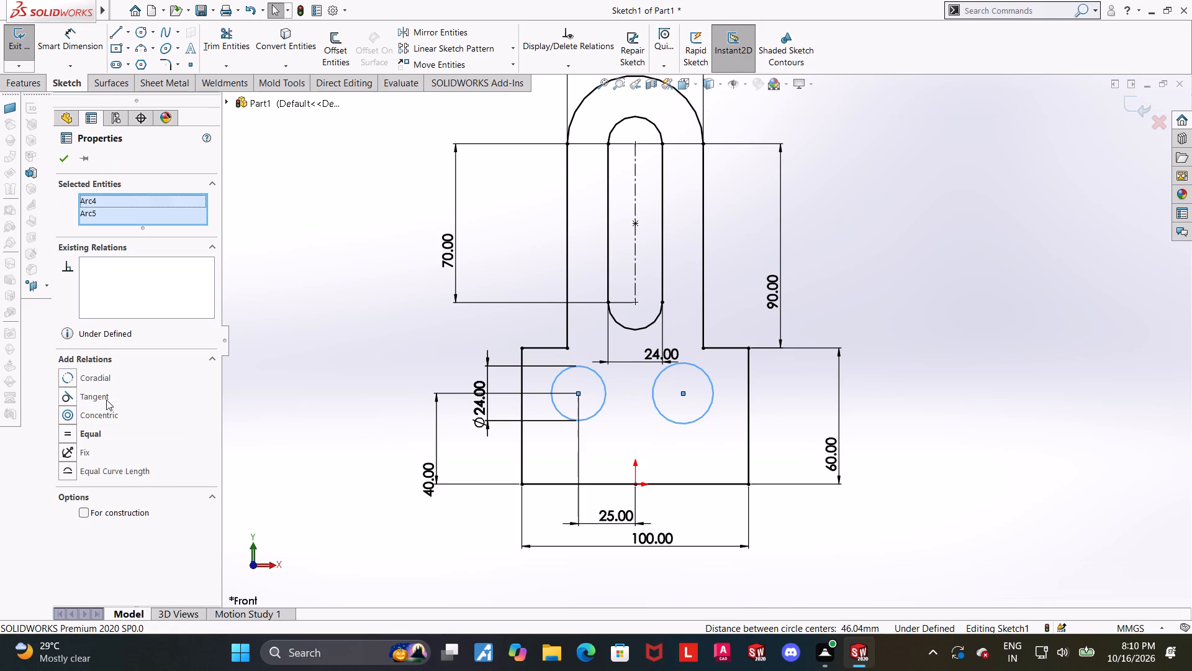
{"action": "left_click", "coordinate": [75, 437]}
{"action": "key", "text": "Escape"}
Dimension the horizontal distance between the two base circles' centres as 50 mm.
{"action": "left_click", "coordinate": [82, 40]}
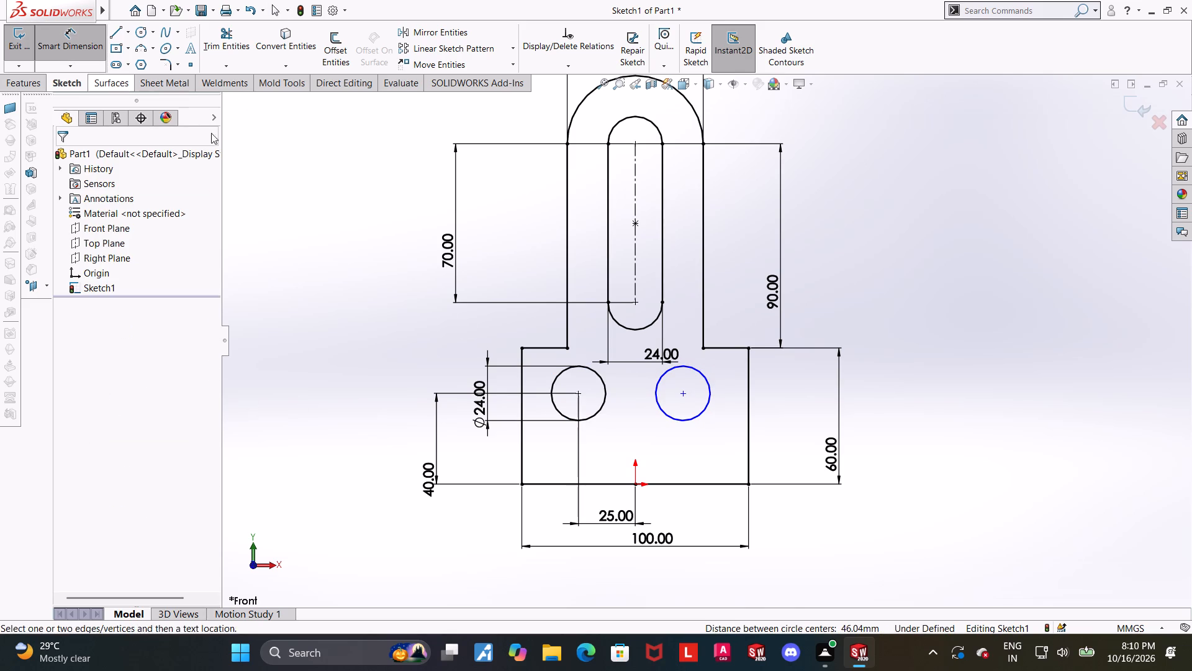
{"action": "left_click", "coordinate": [580, 395]}
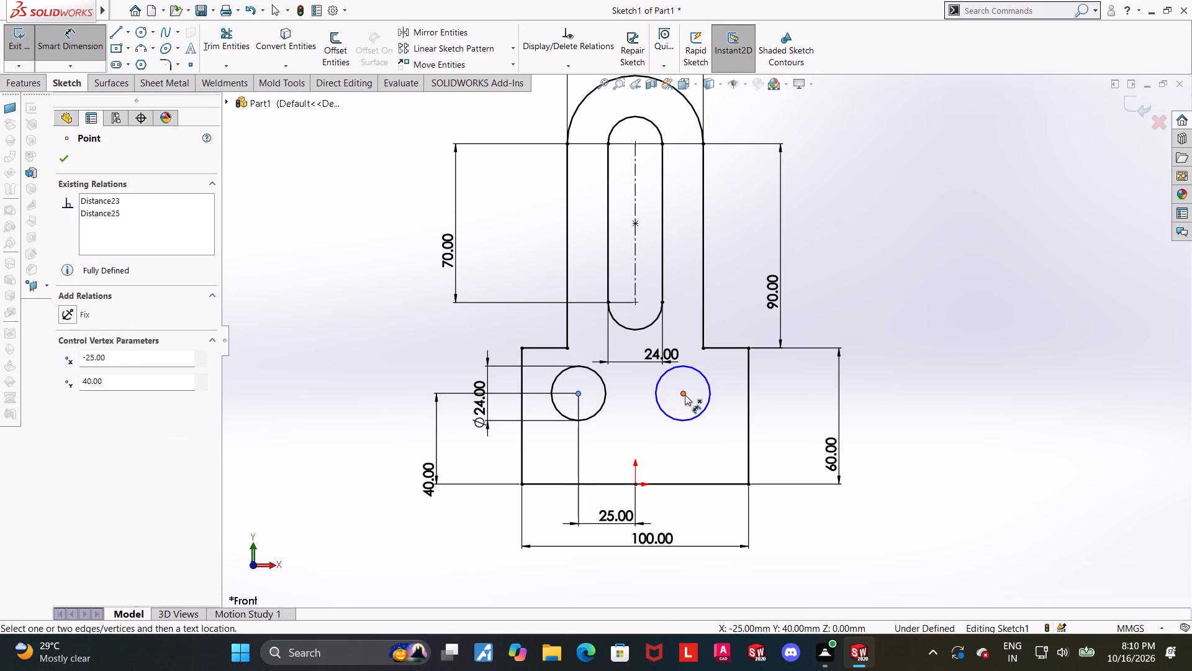
{"action": "left_click", "coordinate": [685, 395]}
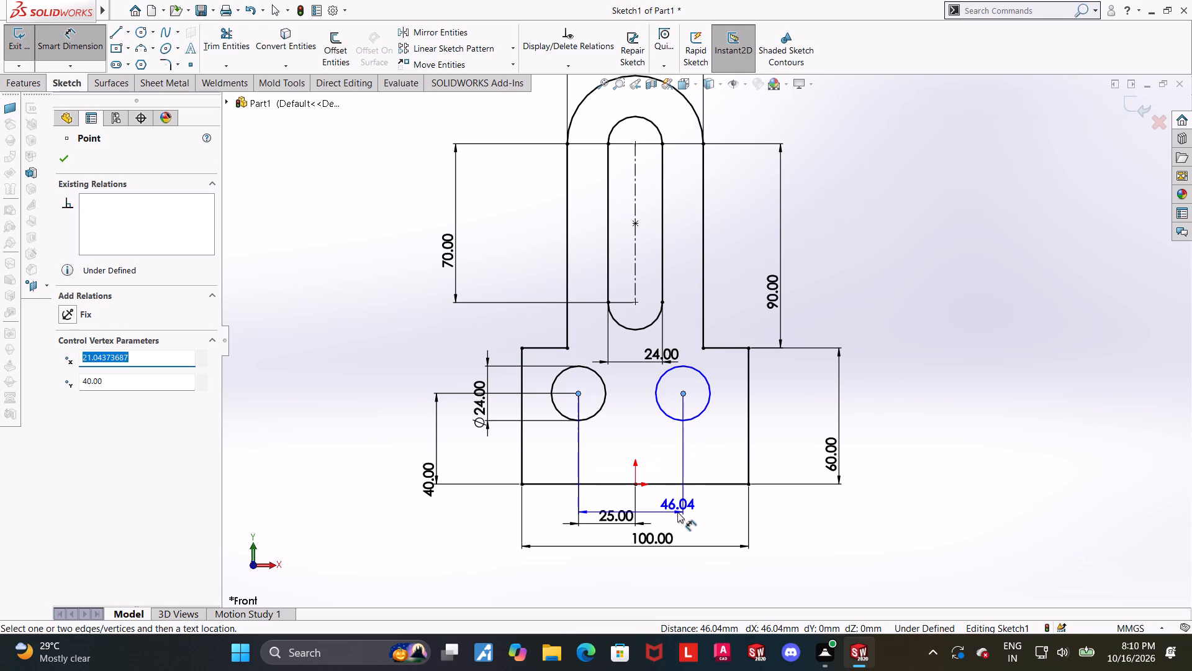
{"action": "left_click", "coordinate": [677, 512]}
{"action": "type", "text": "50"}
{"action": "key", "text": "Return"}
{"action": "key", "text": "Escape"}
{"action": "key", "text": "Escape"}
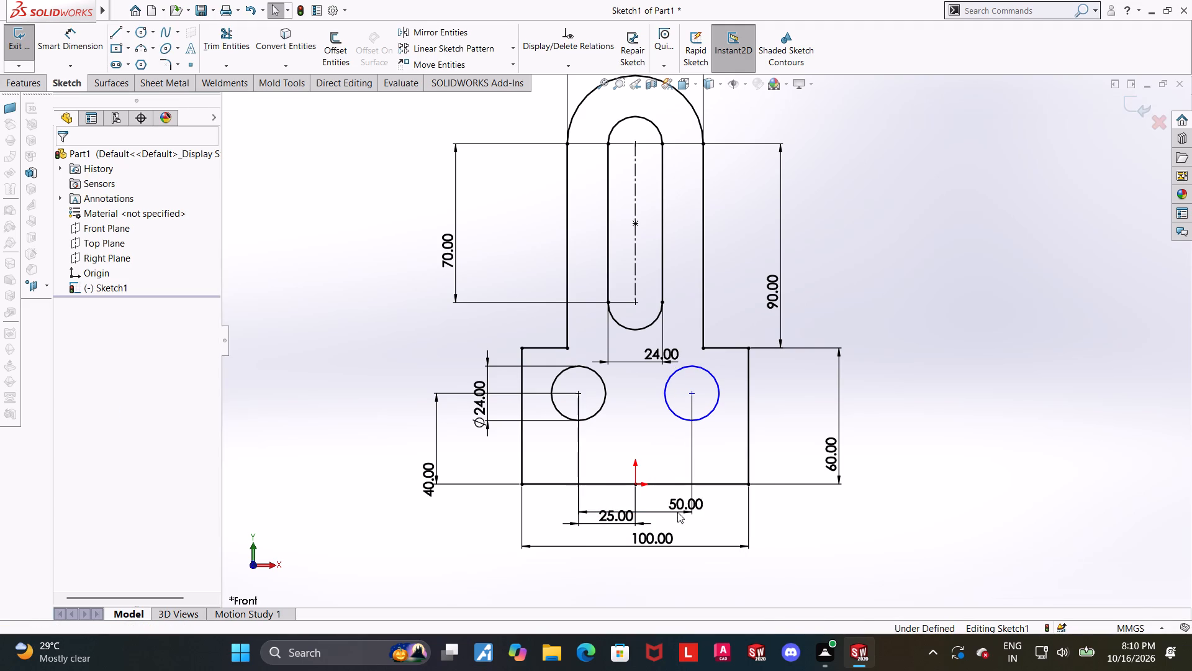
Add a Horizontal relation between the centre points of the two base circles.
{"action": "left_click", "coordinate": [1037, 429]}
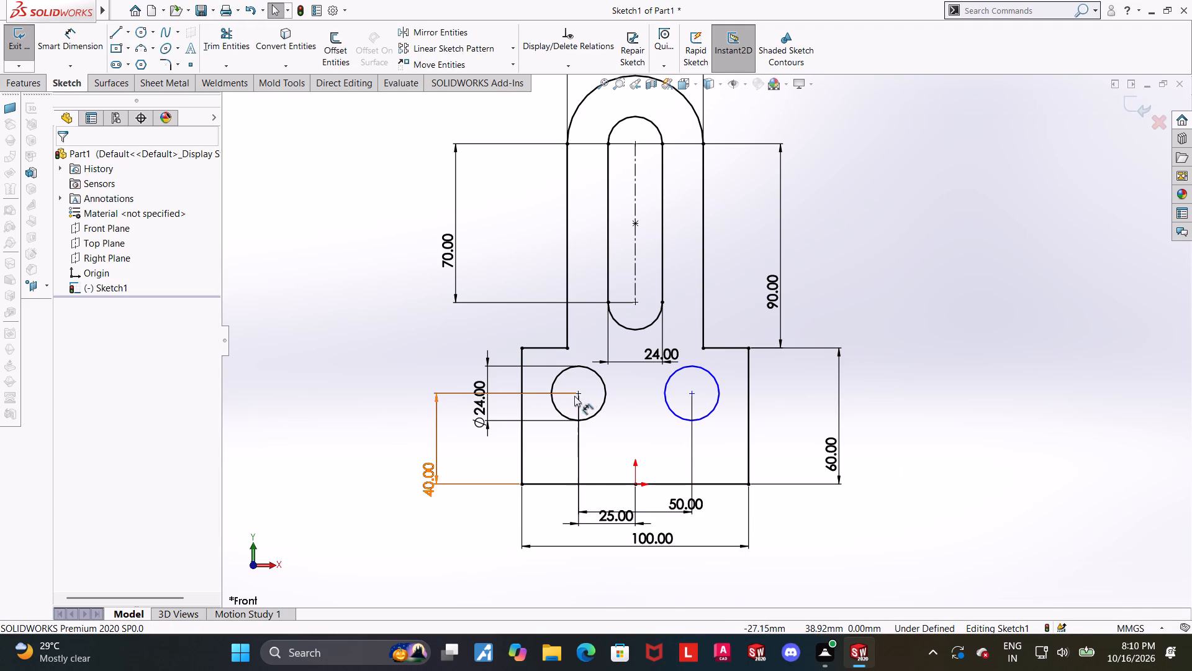
{"action": "left_click", "coordinate": [578, 395]}
{"action": "left_click", "coordinate": [690, 395], "text": "ctrl"}
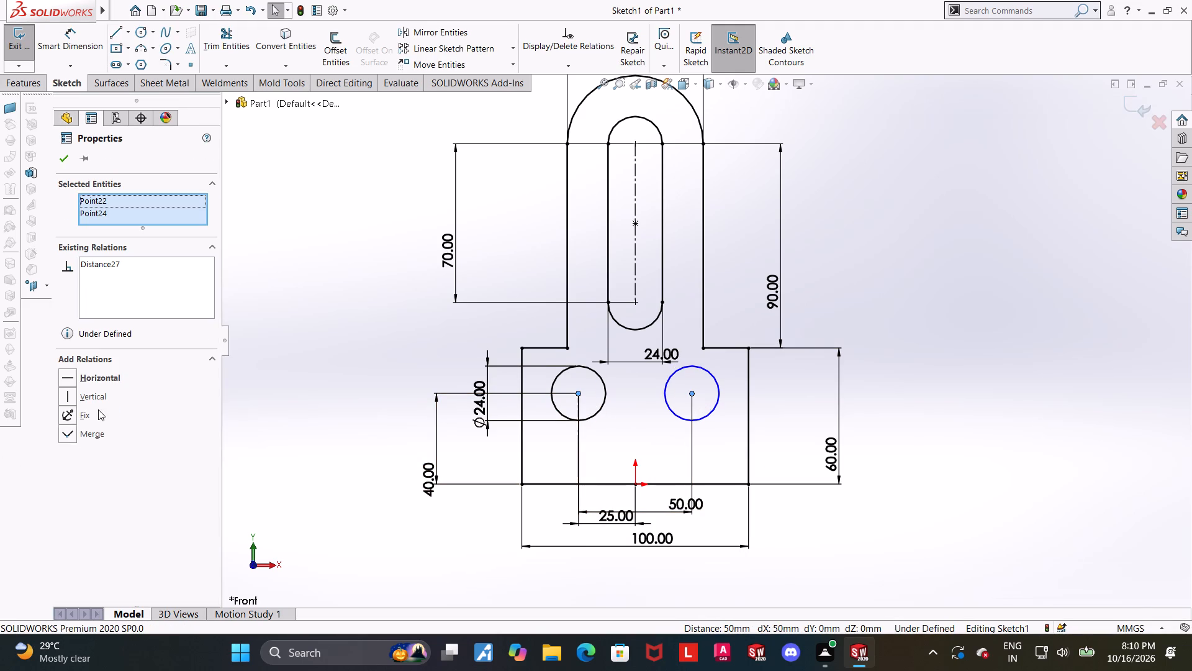
{"action": "left_click", "coordinate": [66, 378]}
{"action": "left_click", "coordinate": [892, 425]}
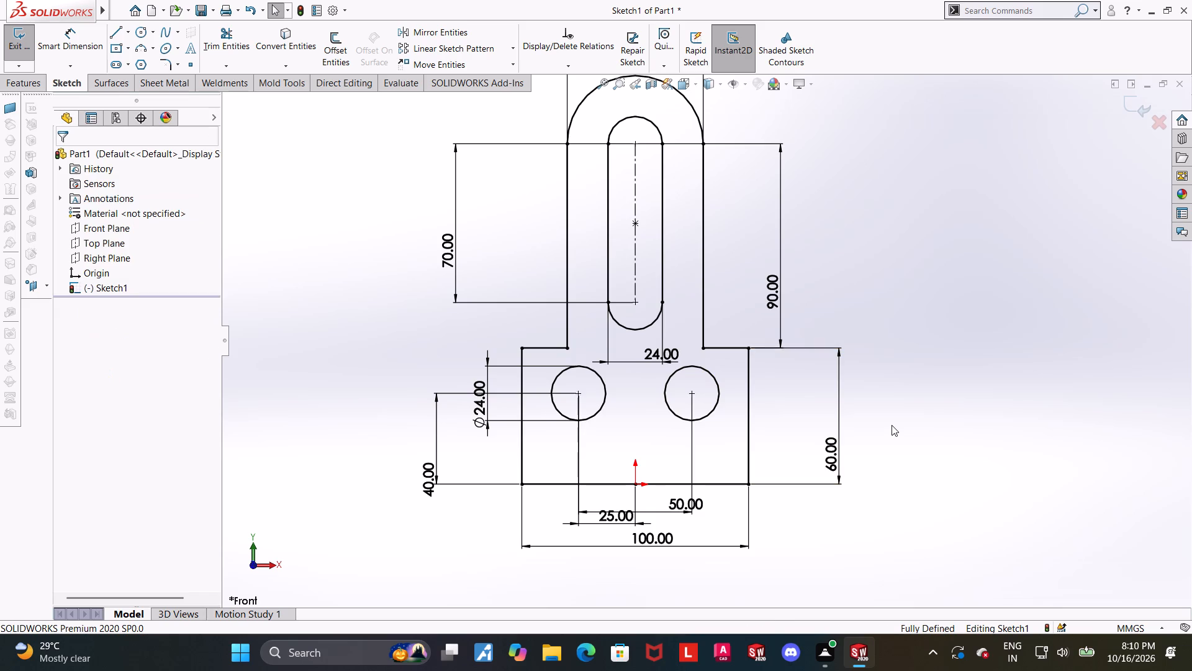
Examine the dimensioned sketch's profile, slot and circles from different distances and angles.
{"action": "scroll", "coordinate": [892, 425], "scroll_direction": "up", "scroll_amount": 2}
{"action": "scroll", "coordinate": [803, 279], "scroll_direction": "down", "scroll_amount": 2}
{"action": "scroll", "coordinate": [796, 300], "scroll_direction": "up", "scroll_amount": 1}
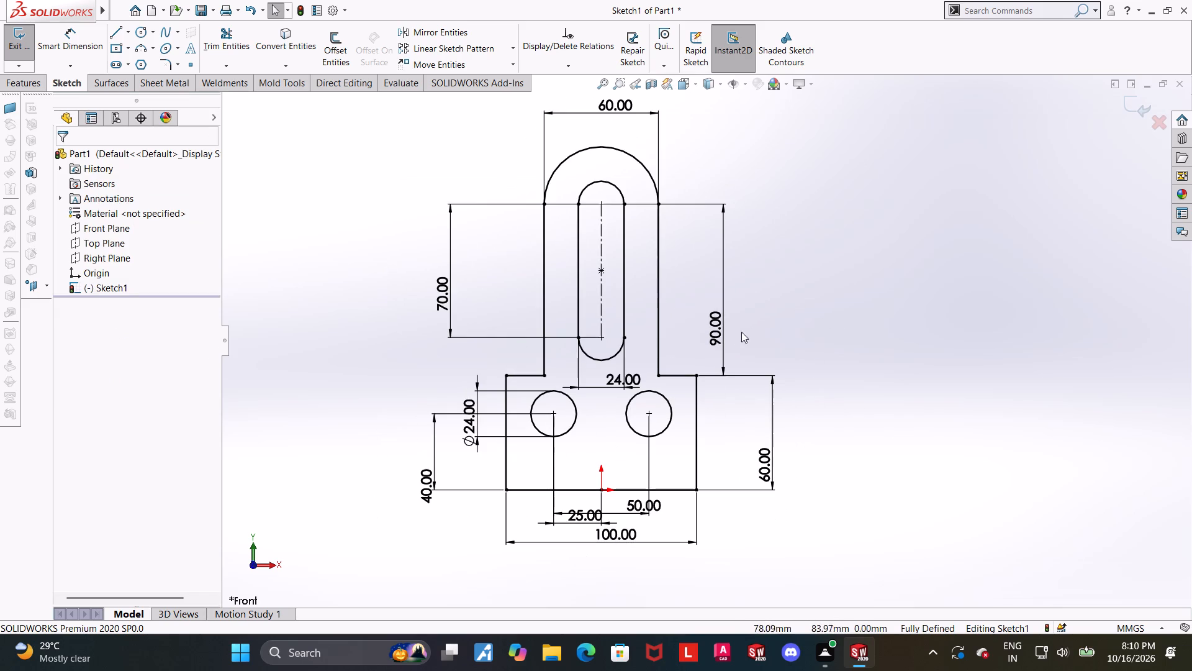
{"action": "scroll", "coordinate": [423, 449], "scroll_direction": "down", "scroll_amount": 2}
{"action": "scroll", "coordinate": [471, 468], "scroll_direction": "up", "scroll_amount": 3}
{"action": "middle_click_drag", "start_coordinate": [824, 434], "coordinate": [868, 413]}
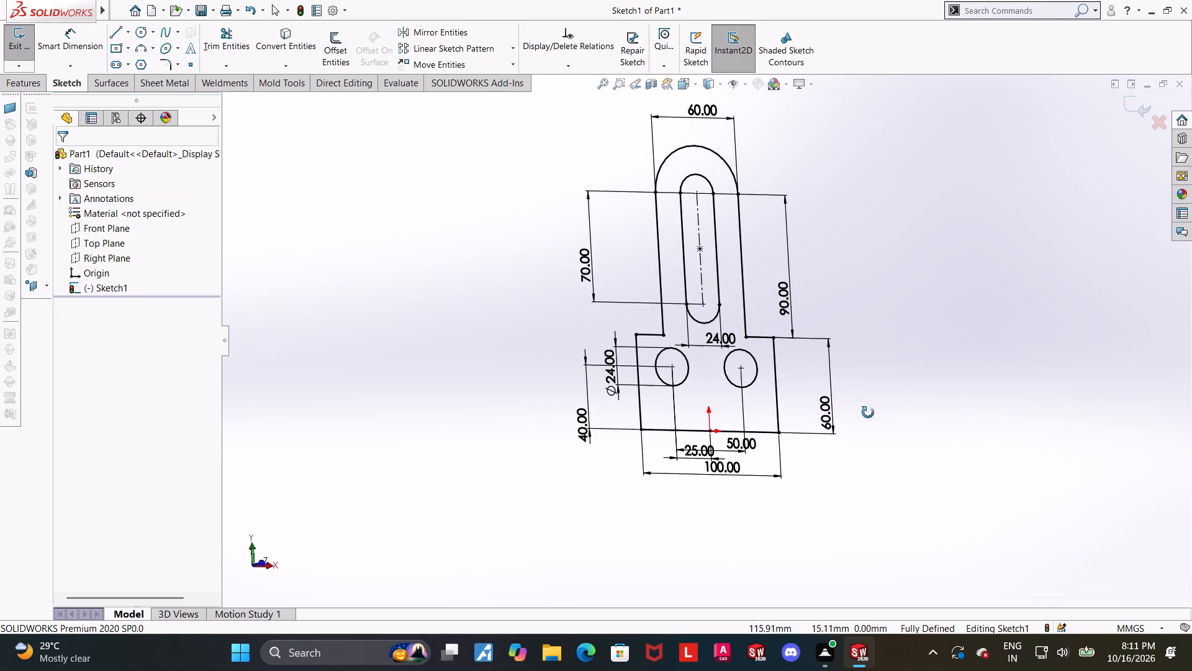
{"action": "middle_click_drag", "start_coordinate": [868, 413], "coordinate": [842, 475]}
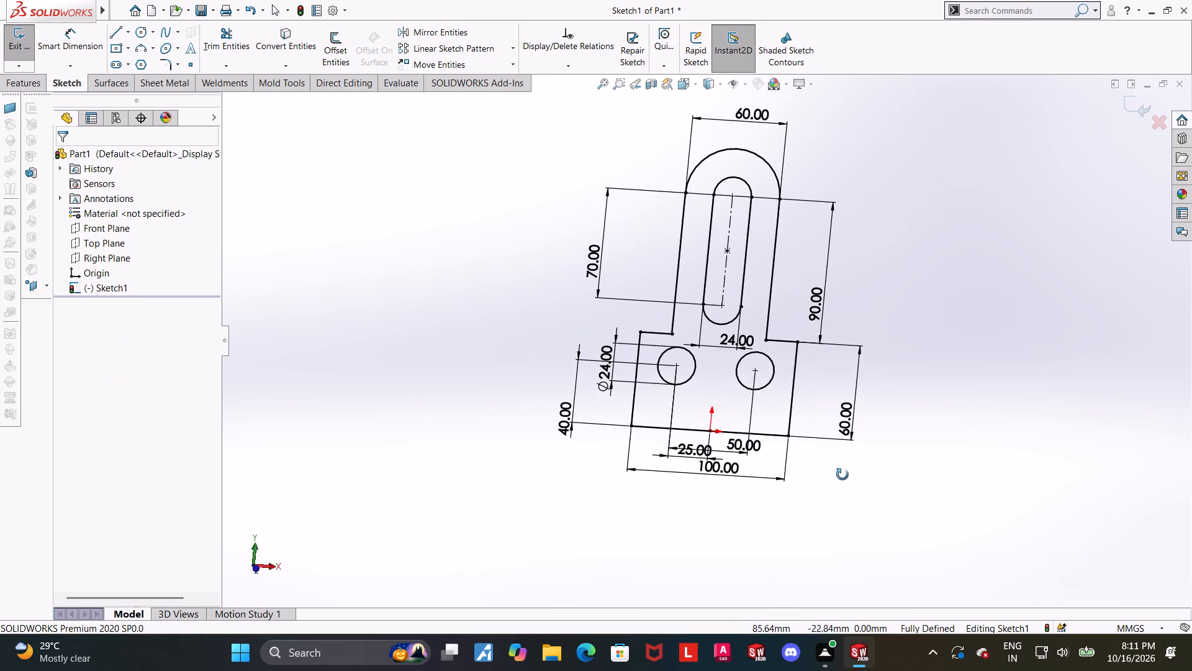
{"action": "middle_click_drag", "start_coordinate": [842, 475], "coordinate": [819, 457]}
{"action": "scroll", "coordinate": [773, 209], "scroll_direction": "down", "scroll_amount": 2}
{"action": "scroll", "coordinate": [793, 353], "scroll_direction": "up", "scroll_amount": 3}
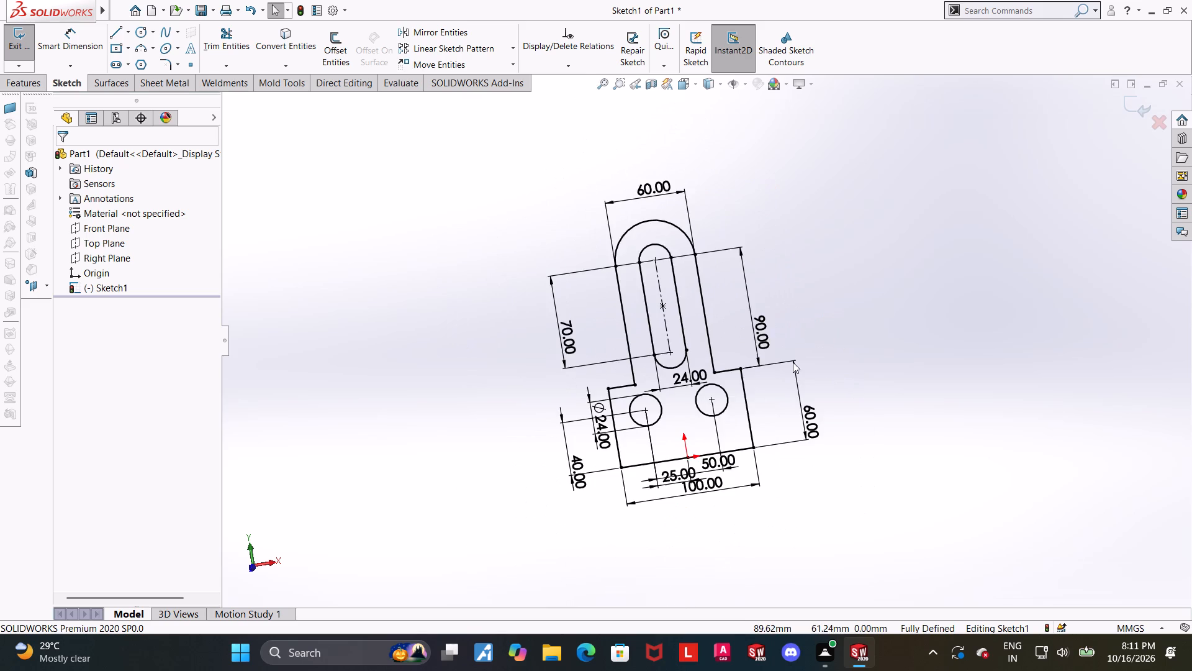
{"action": "middle_click_drag", "start_coordinate": [793, 362], "coordinate": [822, 363]}
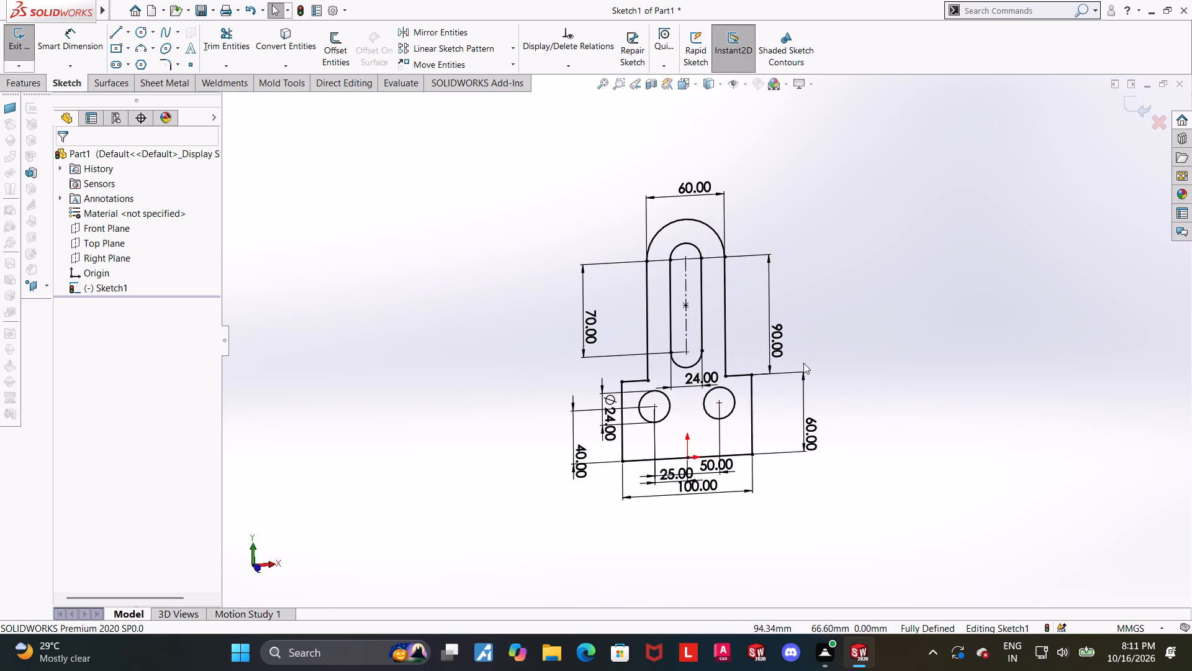
{"action": "scroll", "coordinate": [788, 363], "scroll_direction": "down", "scroll_amount": 1}
{"action": "scroll", "coordinate": [743, 315], "scroll_direction": "down", "scroll_amount": 1}
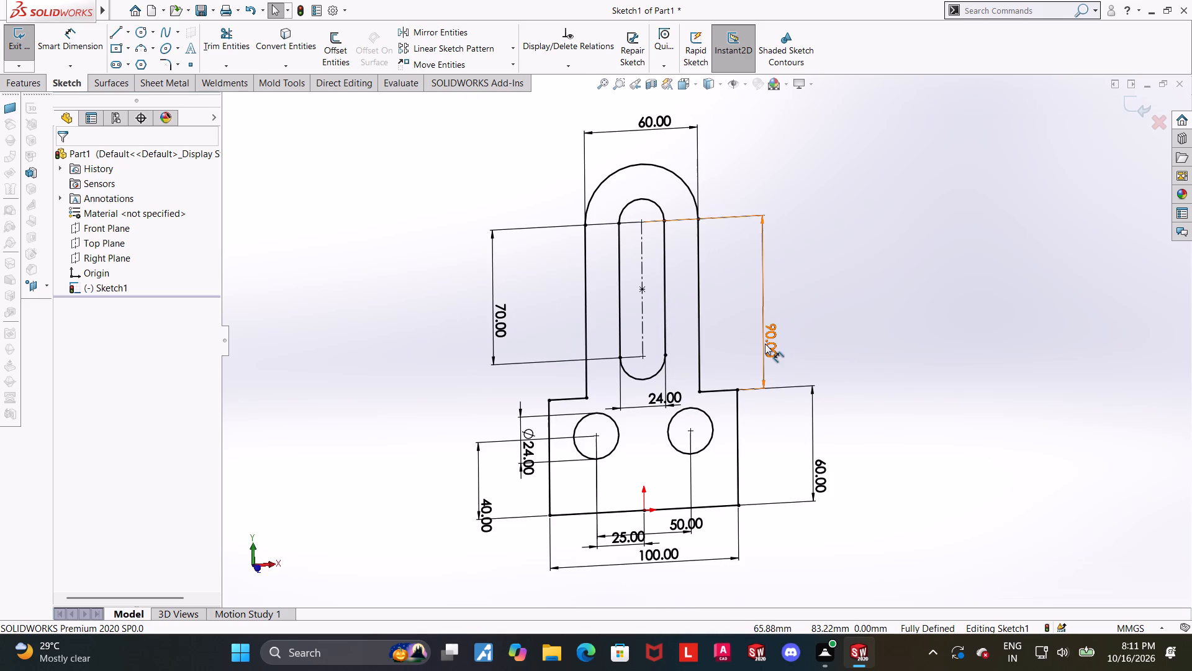
{"action": "scroll", "coordinate": [690, 344], "scroll_direction": "up", "scroll_amount": 1}
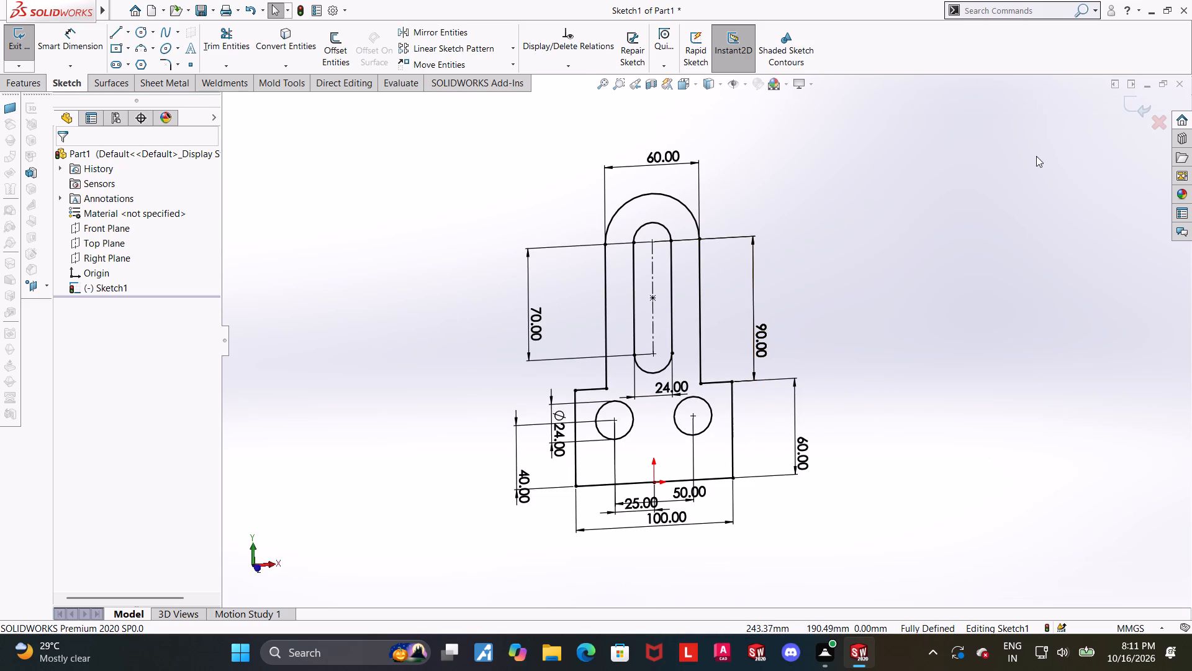
Close the sketch and extrude its profile as a blind boss 15 mm deep from the sketch plane.
{"action": "left_click", "coordinate": [1129, 110]}
{"action": "scroll", "coordinate": [845, 335], "scroll_direction": "up", "scroll_amount": 1}
{"action": "middle_click_drag", "start_coordinate": [852, 338], "coordinate": [866, 339]}
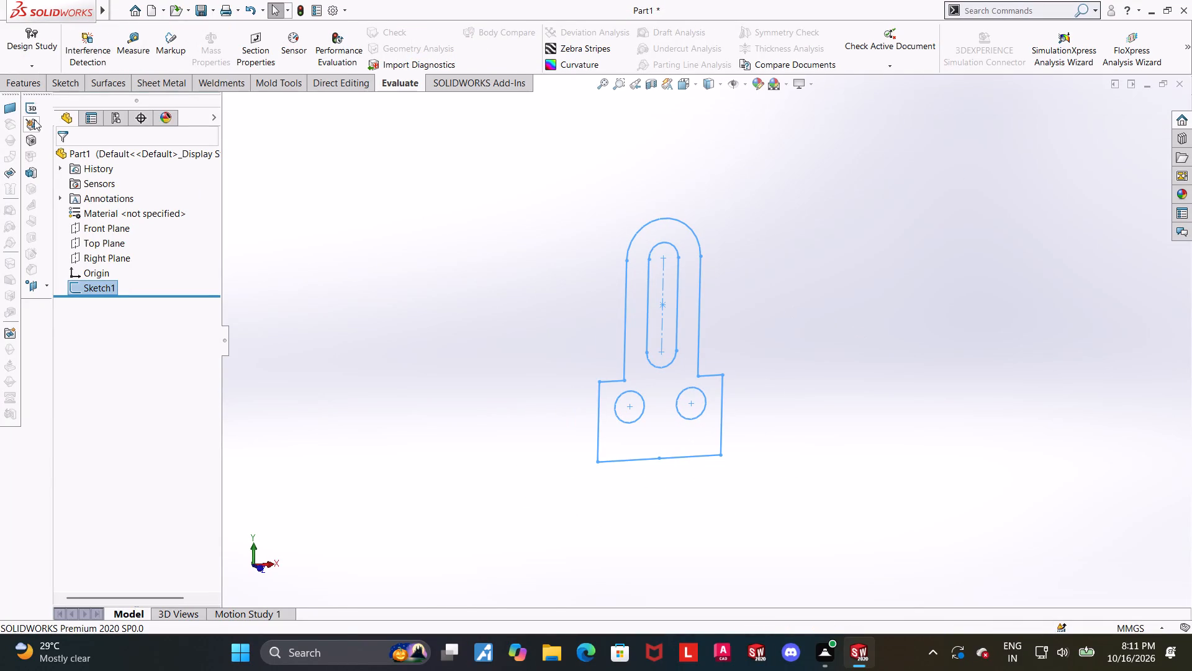
{"action": "left_click", "coordinate": [22, 90]}
{"action": "left_click", "coordinate": [32, 37]}
{"action": "middle_click_drag", "start_coordinate": [315, 338], "coordinate": [325, 348]}
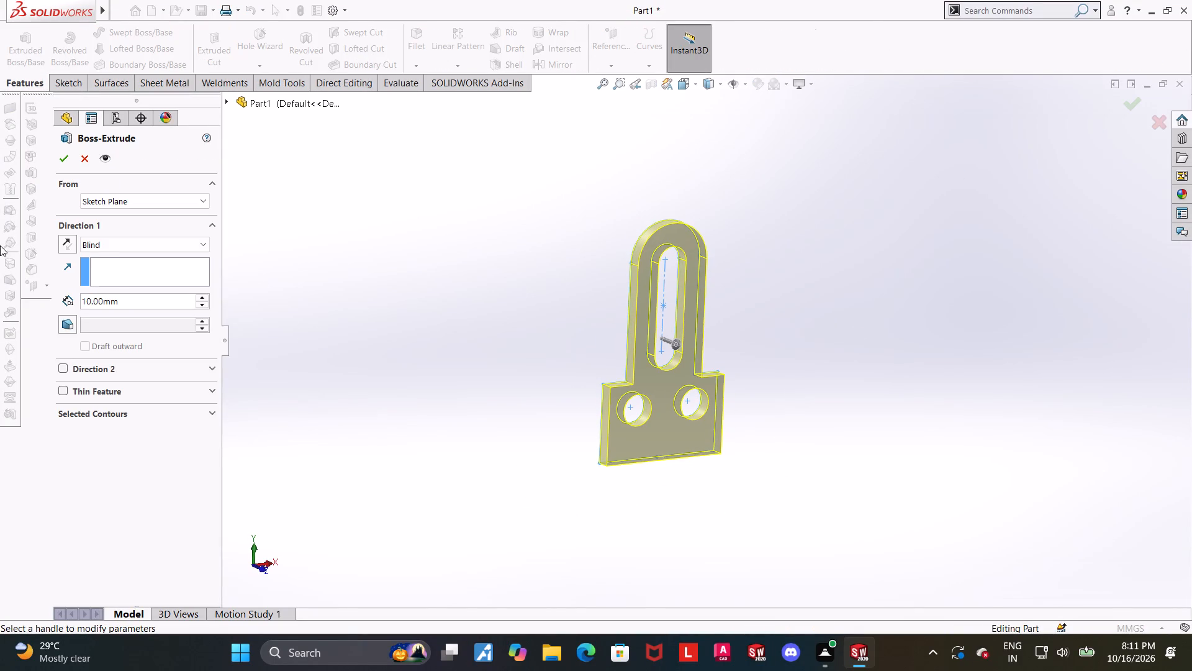
{"action": "scroll", "coordinate": [444, 383], "scroll_direction": "up", "scroll_amount": 1}
{"action": "scroll", "coordinate": [617, 372], "scroll_direction": "down", "scroll_amount": 2}
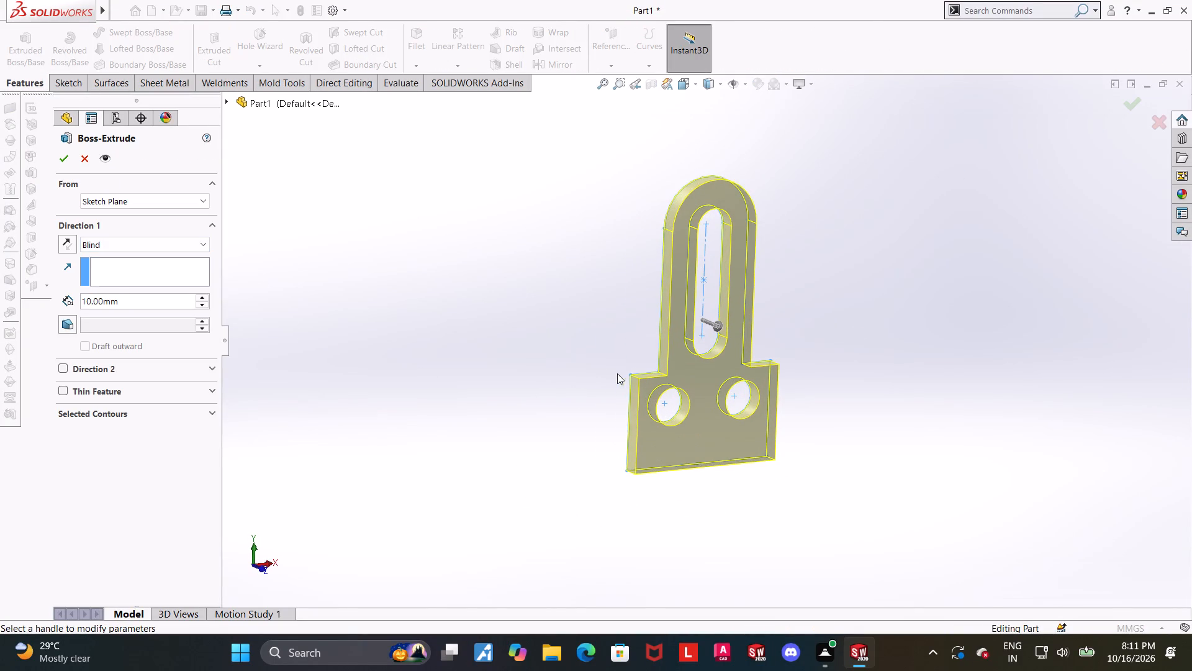
{"action": "left_click", "coordinate": [129, 301]}
{"action": "left_click_drag", "start_coordinate": [138, 299], "coordinate": [45, 291]}
{"action": "key", "text": "1"}
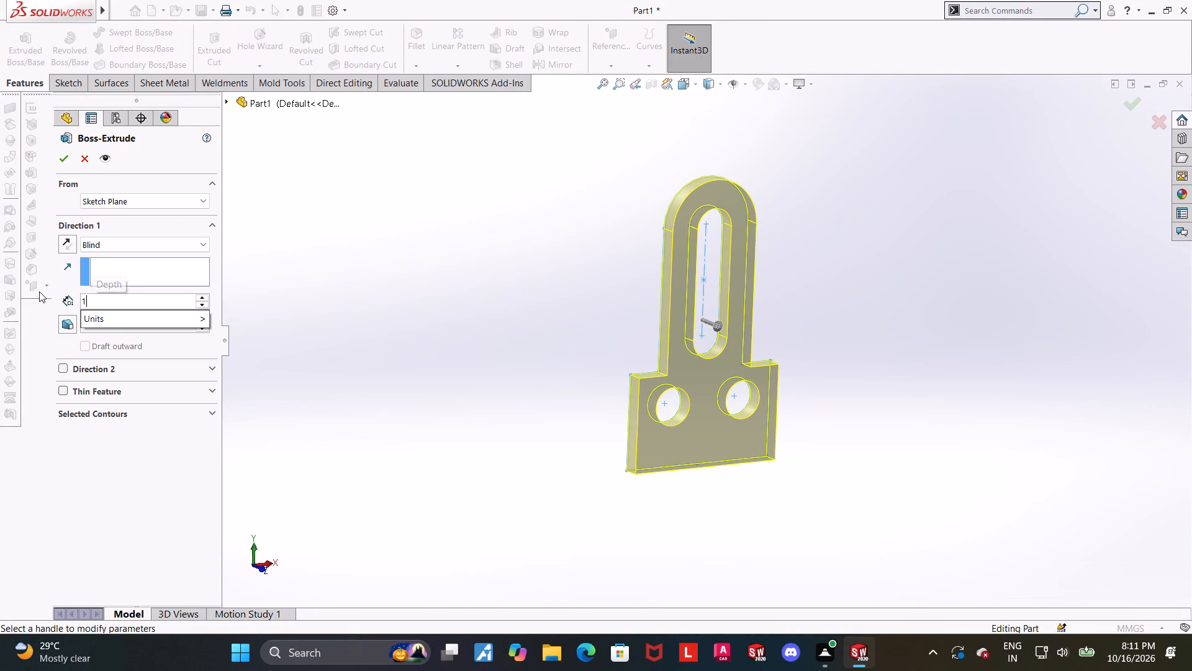
{"action": "key", "text": "5"}
{"action": "key", "text": "Return"}
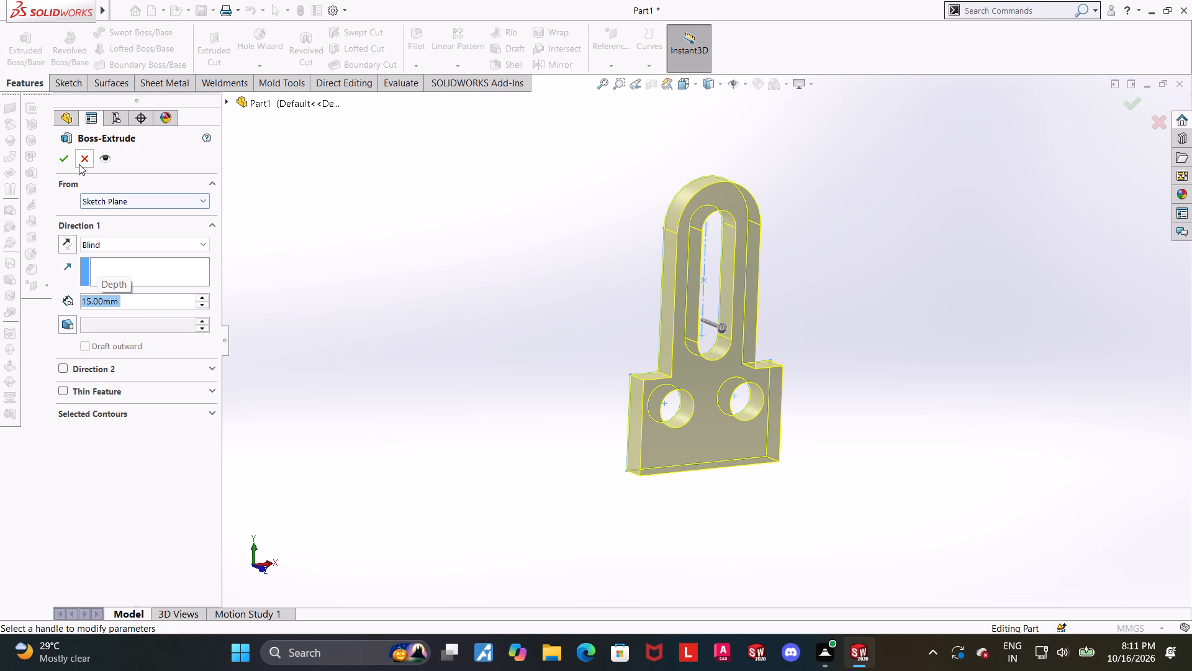
{"action": "left_click", "coordinate": [68, 158]}
{"action": "left_click", "coordinate": [958, 365]}
Fillet the two inner corner edges where the upright meets the base shoulders with a symmetric 20 mm radius.
{"action": "scroll", "coordinate": [949, 360], "scroll_direction": "up", "scroll_amount": 1}
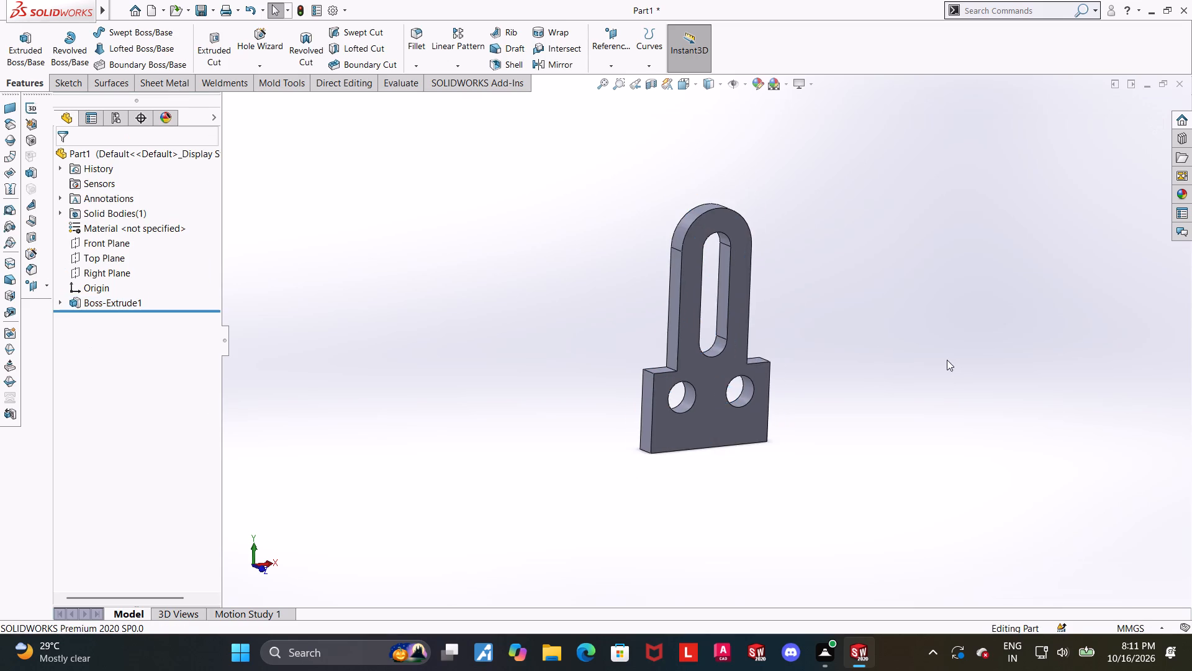
{"action": "scroll", "coordinate": [893, 319], "scroll_direction": "down", "scroll_amount": 2}
{"action": "middle_click_drag", "start_coordinate": [841, 311], "coordinate": [838, 385]}
{"action": "scroll", "coordinate": [643, 366], "scroll_direction": "down", "scroll_amount": 2}
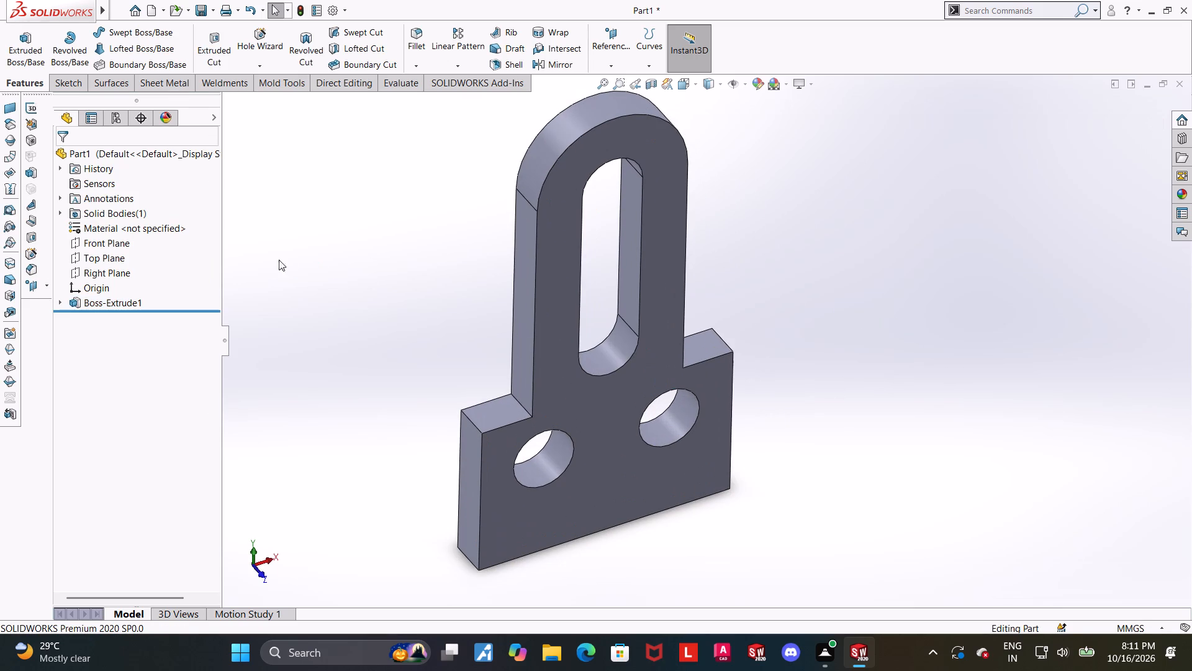
{"action": "left_click", "coordinate": [409, 39]}
{"action": "left_click", "coordinate": [523, 407]}
{"action": "middle_click_drag", "start_coordinate": [831, 329], "coordinate": [731, 380]}
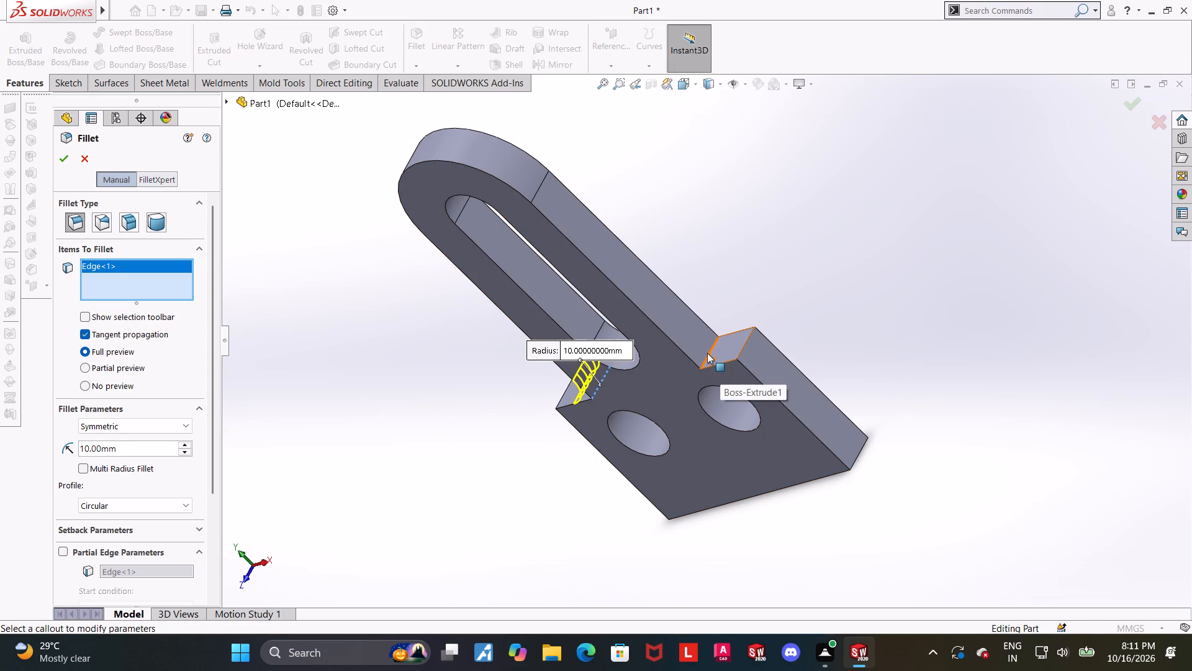
{"action": "left_click", "coordinate": [707, 353]}
{"action": "right_click", "coordinate": [143, 275]}
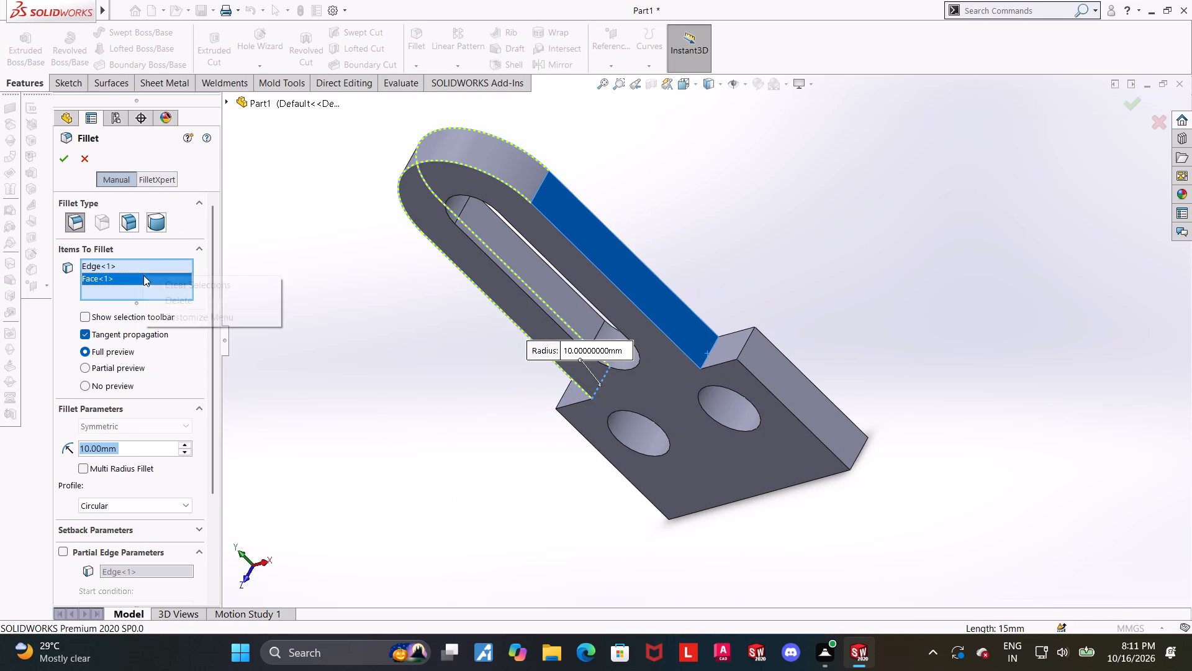
{"action": "left_click", "coordinate": [161, 306]}
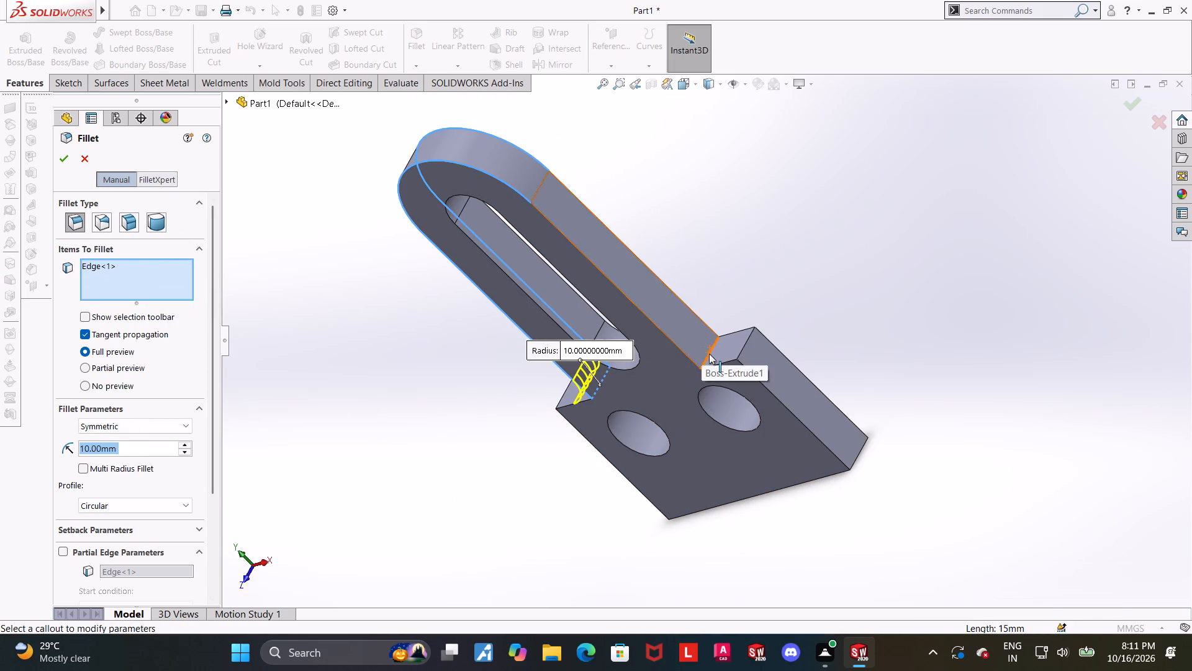
{"action": "left_click", "coordinate": [709, 354]}
{"action": "middle_click_drag", "start_coordinate": [870, 338], "coordinate": [920, 322]}
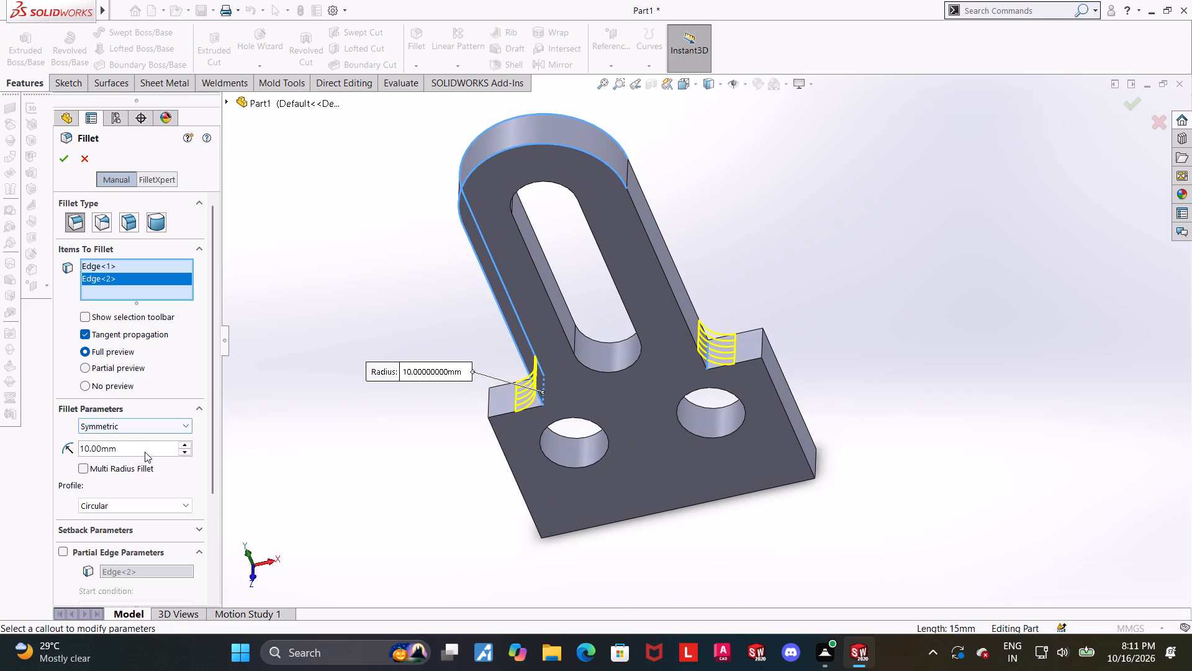
{"action": "left_click", "coordinate": [145, 451]}
{"action": "left_click_drag", "start_coordinate": [148, 449], "coordinate": [34, 444]}
{"action": "type", "text": "20"}
{"action": "key", "text": "Return"}
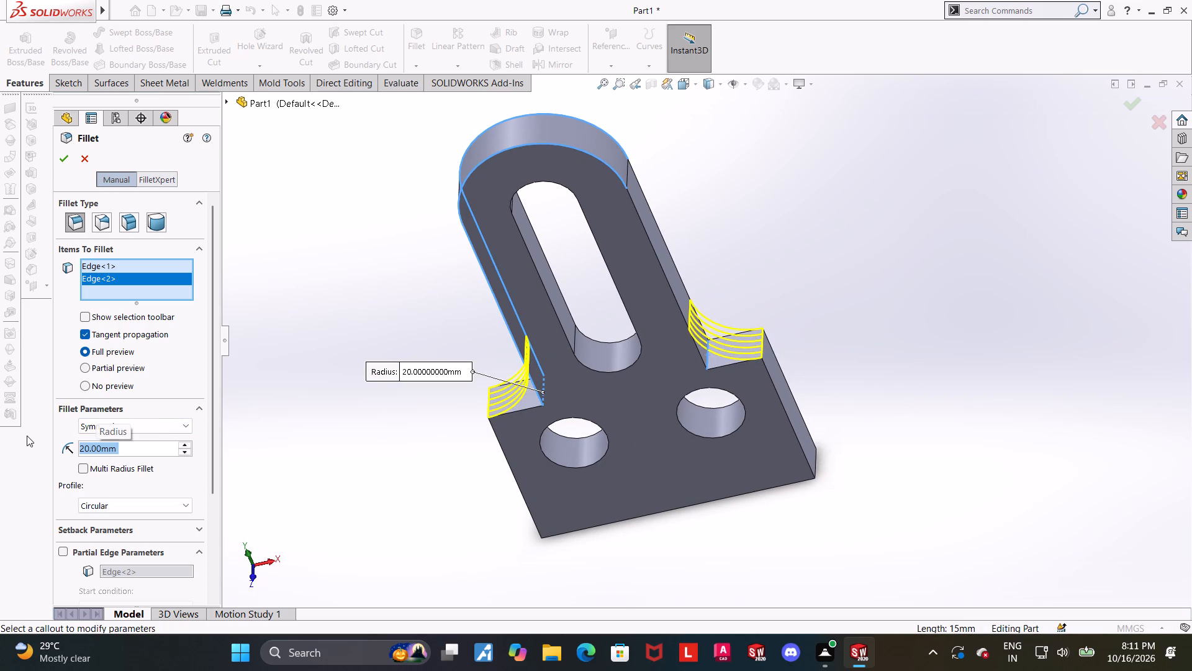
{"action": "left_click", "coordinate": [67, 159]}
{"action": "left_click", "coordinate": [866, 330]}
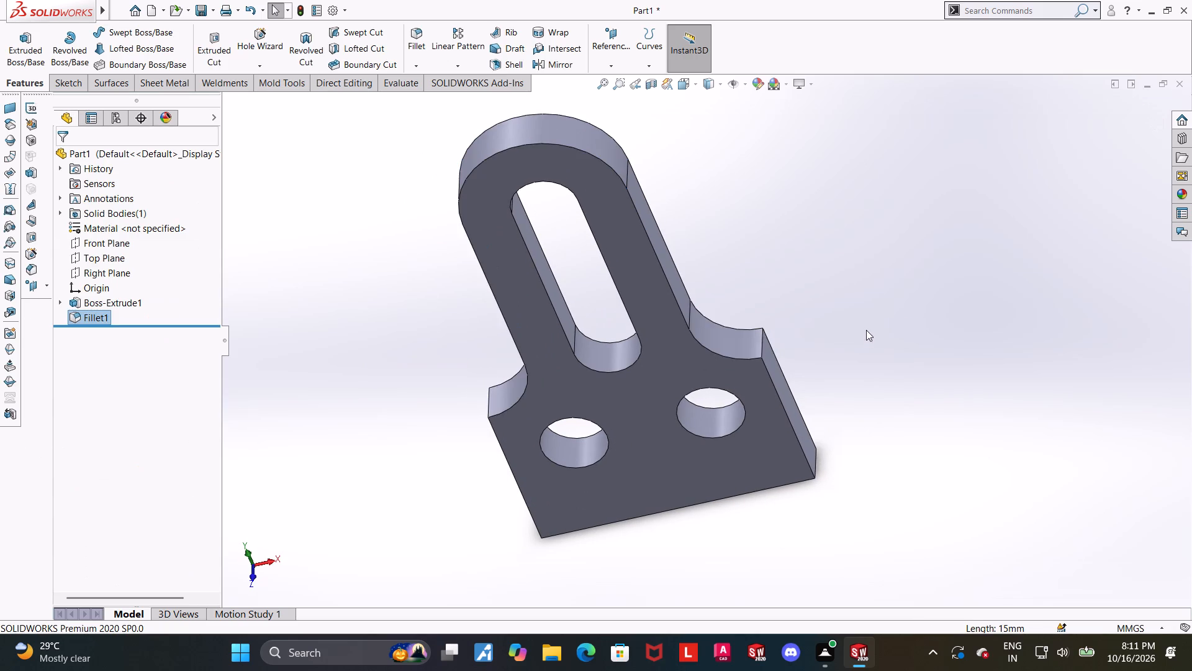
Measure the distance between the two end edges of the left shoulder fillet.
{"action": "scroll", "coordinate": [866, 367], "scroll_direction": "up", "scroll_amount": 3}
{"action": "middle_click_drag", "start_coordinate": [853, 375], "coordinate": [893, 249]}
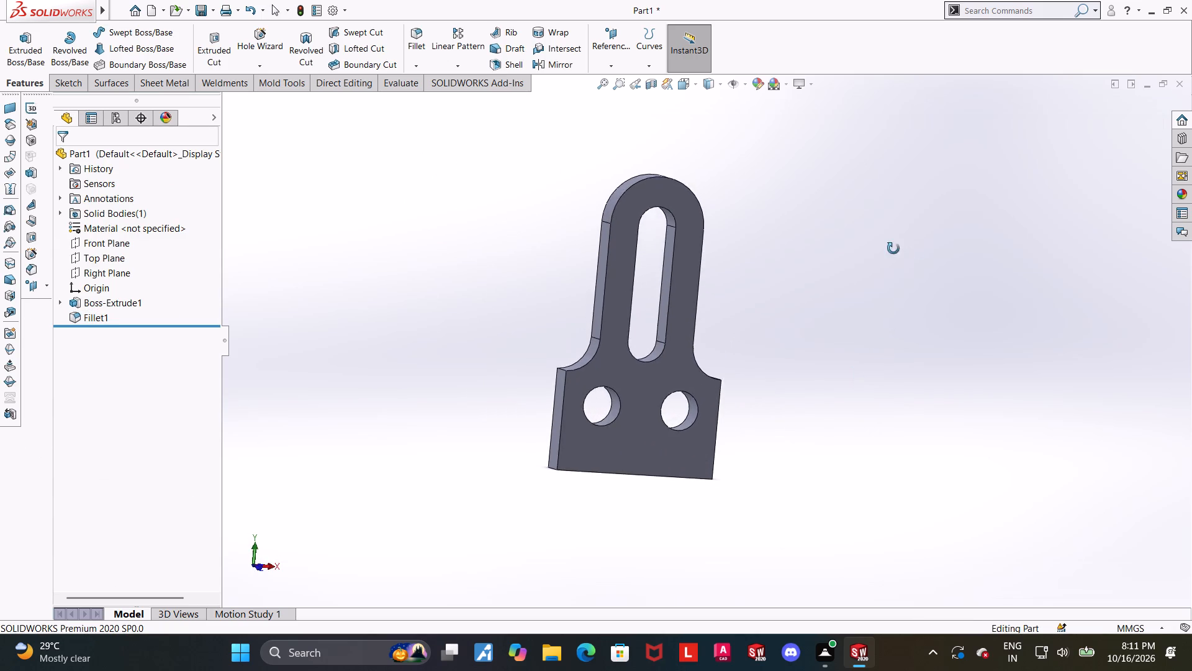
{"action": "middle_click_drag", "start_coordinate": [893, 249], "coordinate": [898, 288]}
{"action": "scroll", "coordinate": [607, 292], "scroll_direction": "down", "scroll_amount": 3}
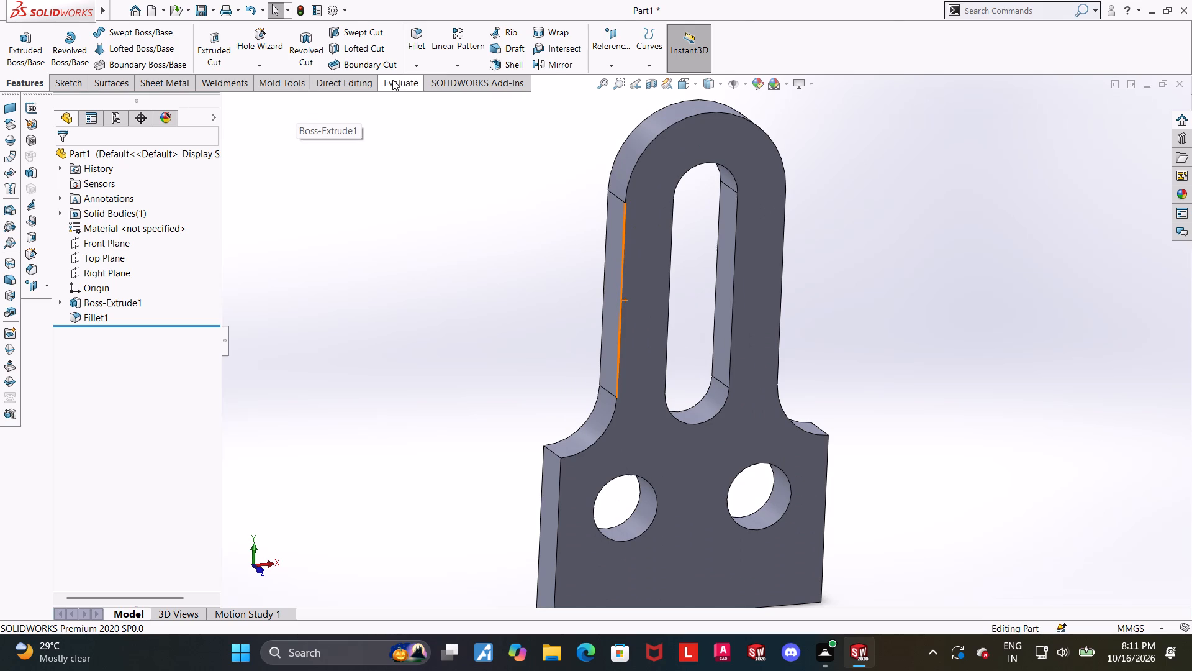
{"action": "left_click", "coordinate": [392, 80]}
{"action": "left_click", "coordinate": [120, 35]}
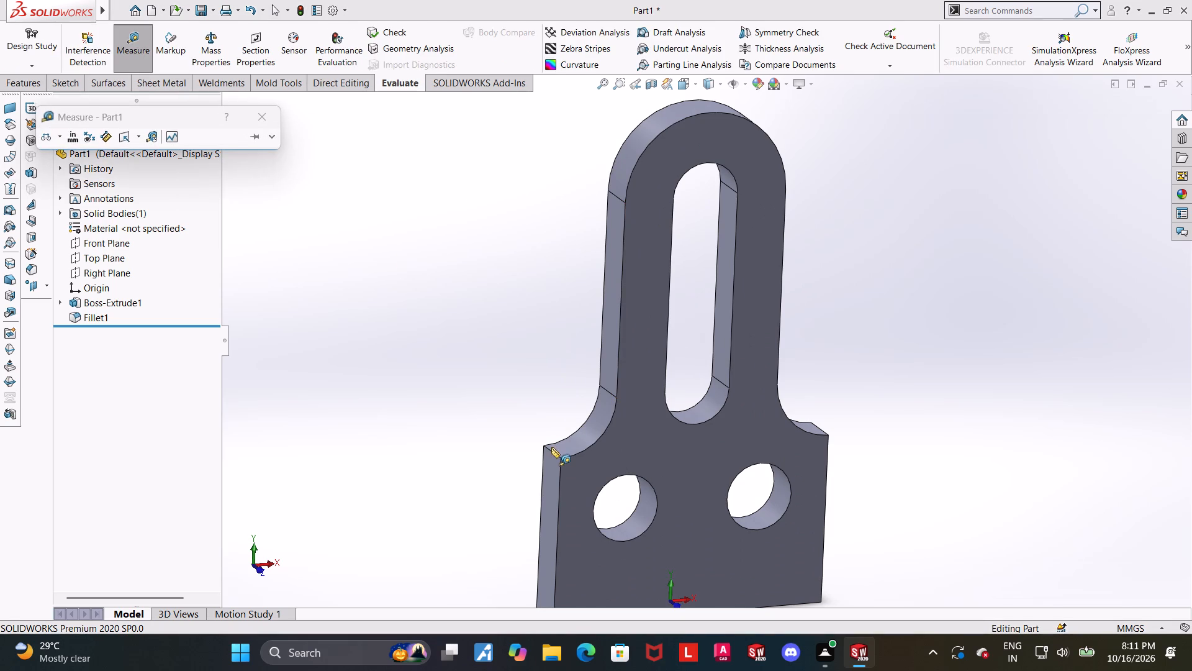
{"action": "left_click", "coordinate": [551, 450]}
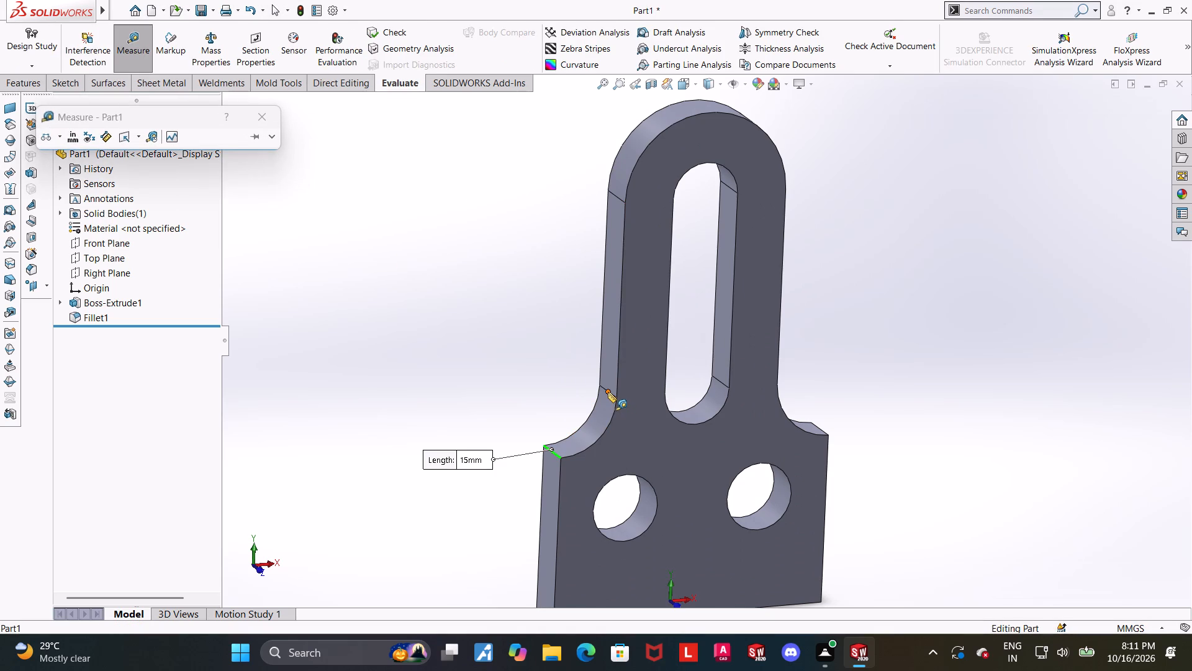
{"action": "left_click", "coordinate": [610, 394]}
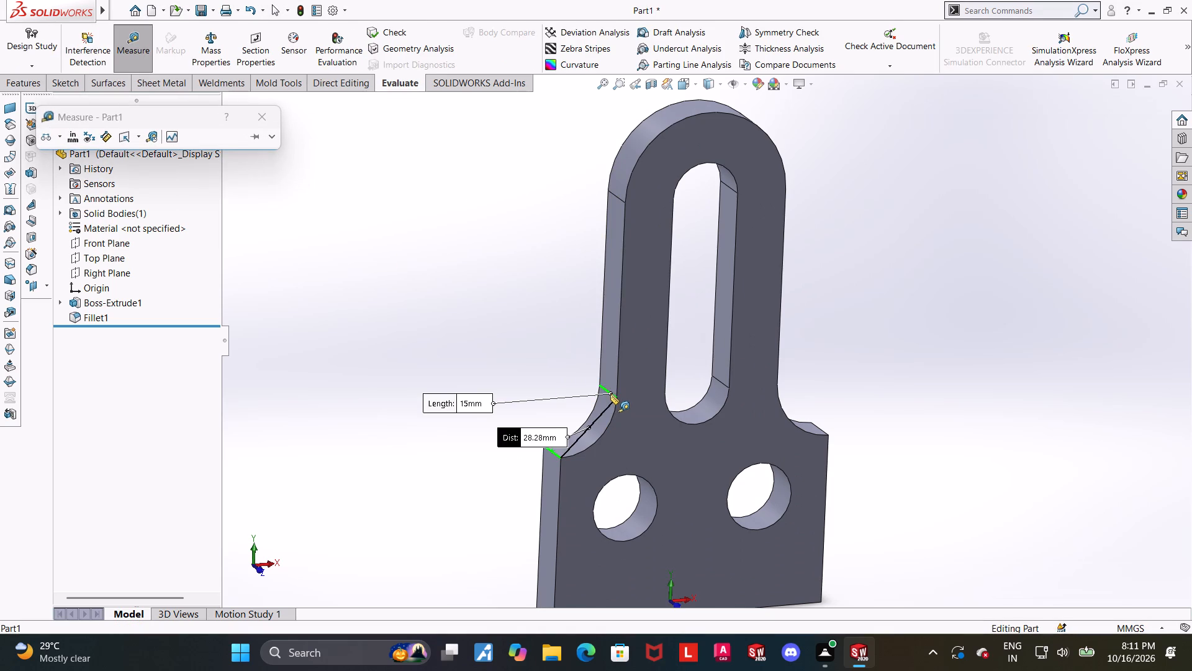
{"action": "scroll", "coordinate": [613, 399], "scroll_direction": "up", "scroll_amount": 1}
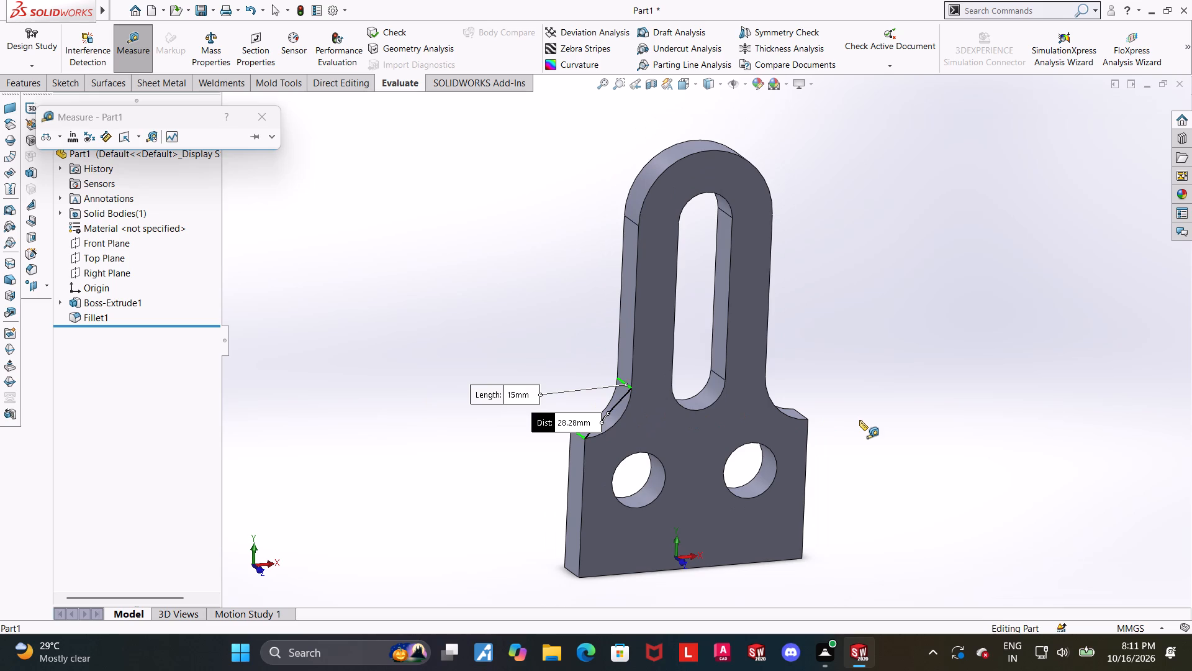
{"action": "key", "text": "Escape"}
Measure the distance between the midpoints of the left shoulder fillet's two end edges.
{"action": "middle_click_drag", "start_coordinate": [849, 414], "coordinate": [862, 410]}
{"action": "scroll", "coordinate": [798, 400], "scroll_direction": "down", "scroll_amount": 2}
{"action": "left_click", "coordinate": [137, 44]}
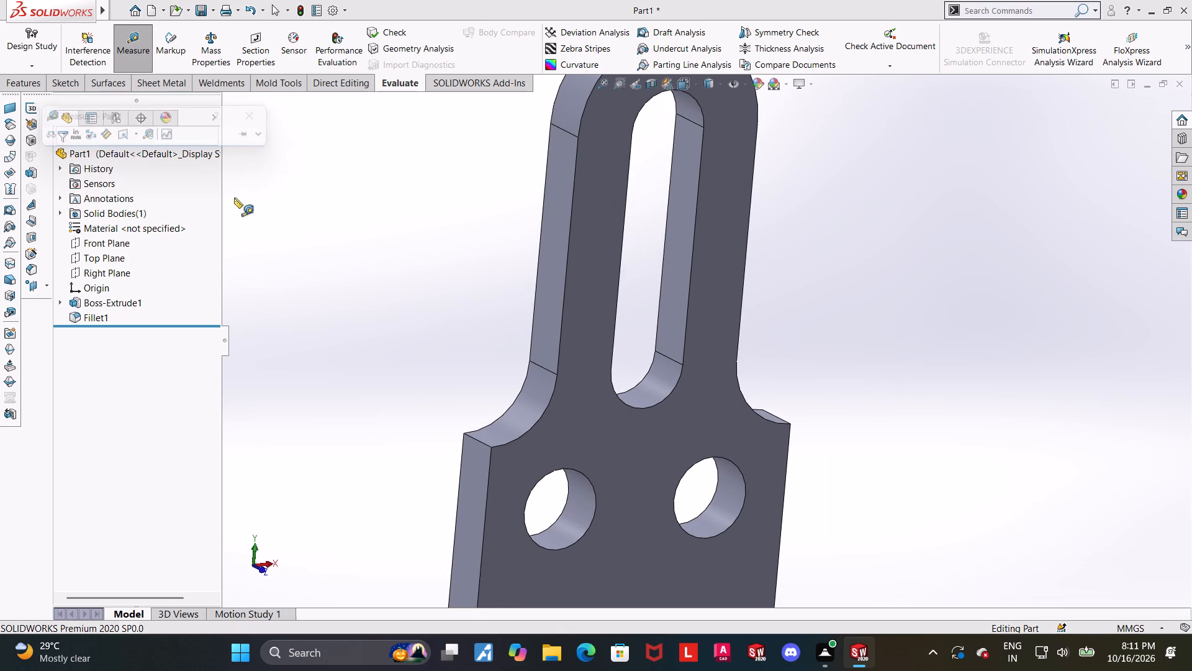
{"action": "left_click", "coordinate": [479, 440]}
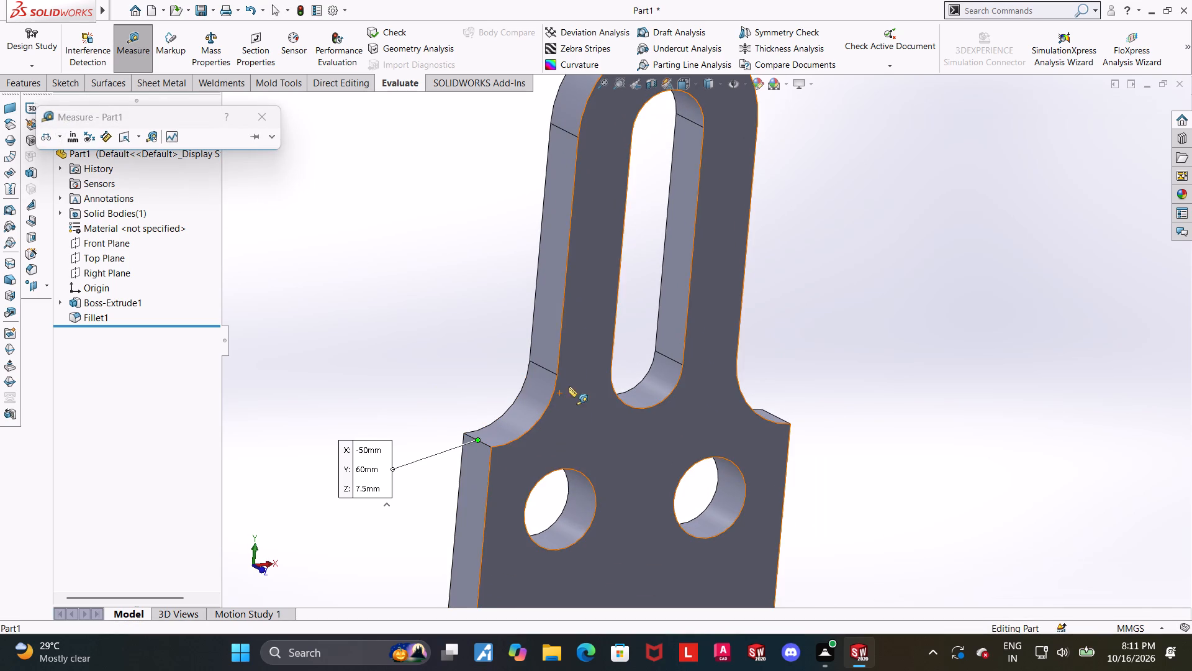
{"action": "left_click", "coordinate": [543, 367]}
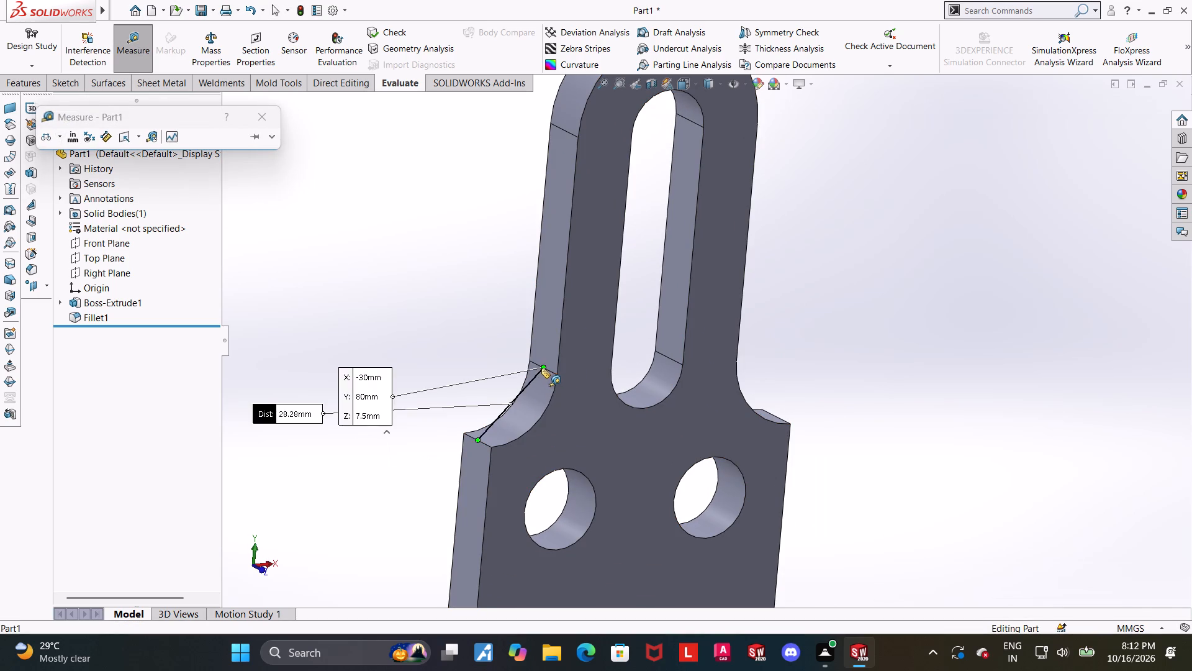
{"action": "scroll", "coordinate": [541, 370], "scroll_direction": "up", "scroll_amount": 1}
{"action": "middle_click_drag", "start_coordinate": [807, 395], "coordinate": [795, 395]}
{"action": "key", "text": "Escape"}
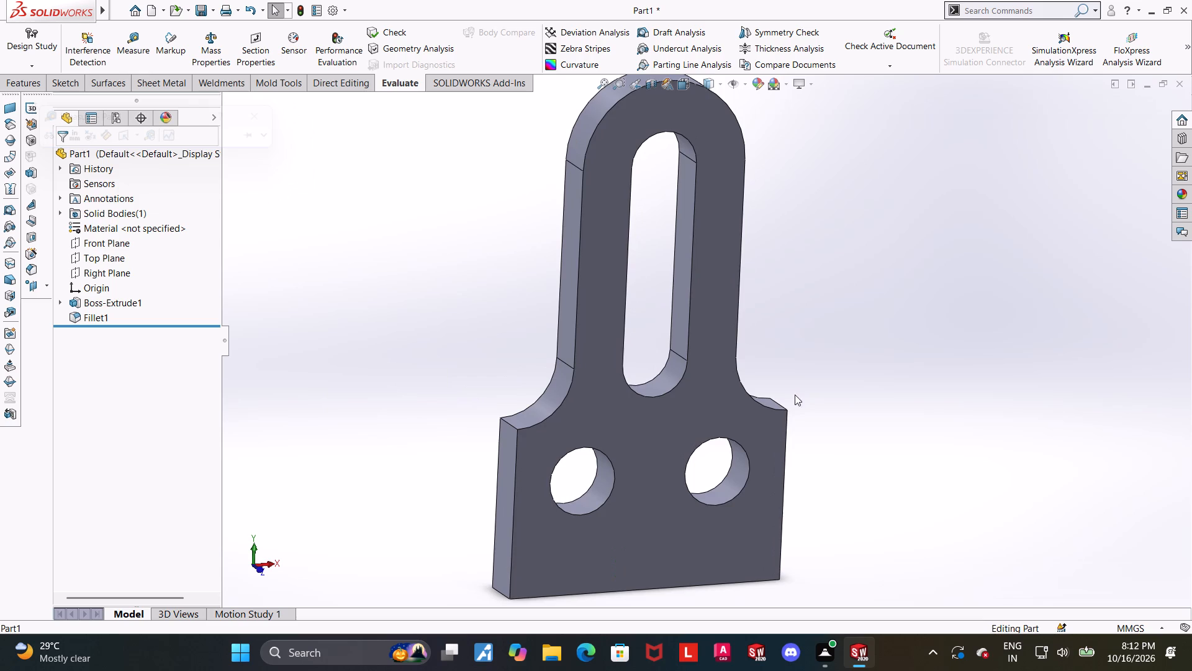
Measure the distance between the upper and lower end edges of the upright's flat left side face.
{"action": "scroll", "coordinate": [823, 349], "scroll_direction": "down", "scroll_amount": 1}
{"action": "scroll", "coordinate": [845, 377], "scroll_direction": "up", "scroll_amount": 1}
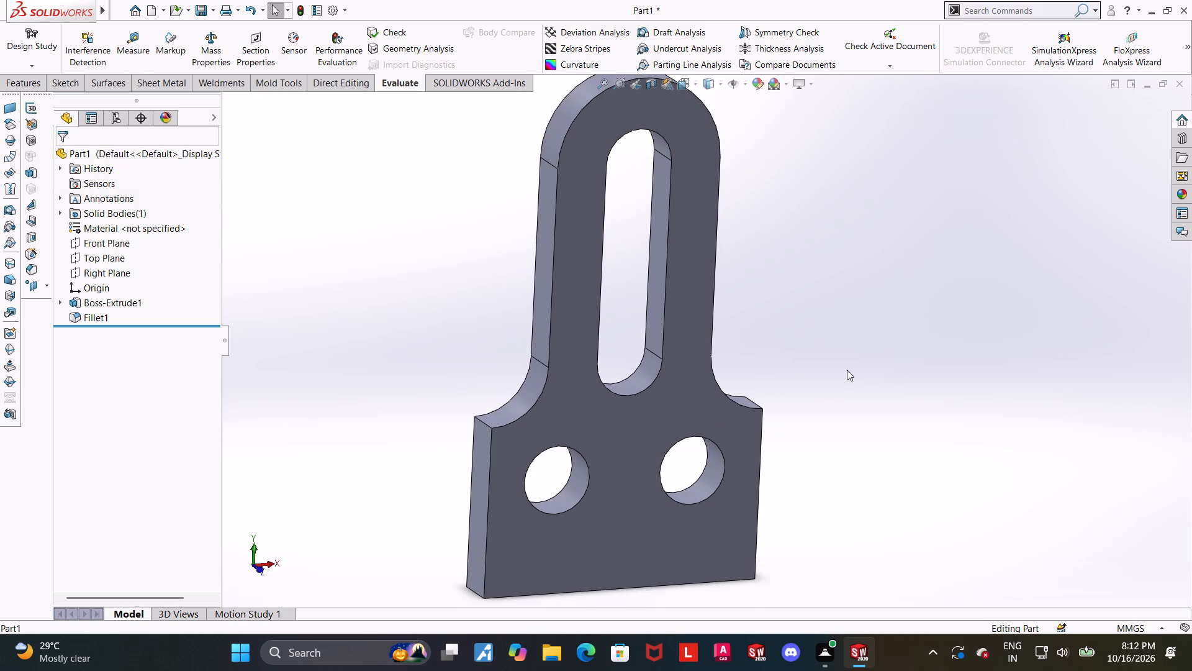
{"action": "scroll", "coordinate": [847, 363], "scroll_direction": "up", "scroll_amount": 1}
{"action": "scroll", "coordinate": [831, 293], "scroll_direction": "down", "scroll_amount": 2}
{"action": "scroll", "coordinate": [738, 252], "scroll_direction": "up", "scroll_amount": 2}
{"action": "scroll", "coordinate": [698, 182], "scroll_direction": "down", "scroll_amount": 1}
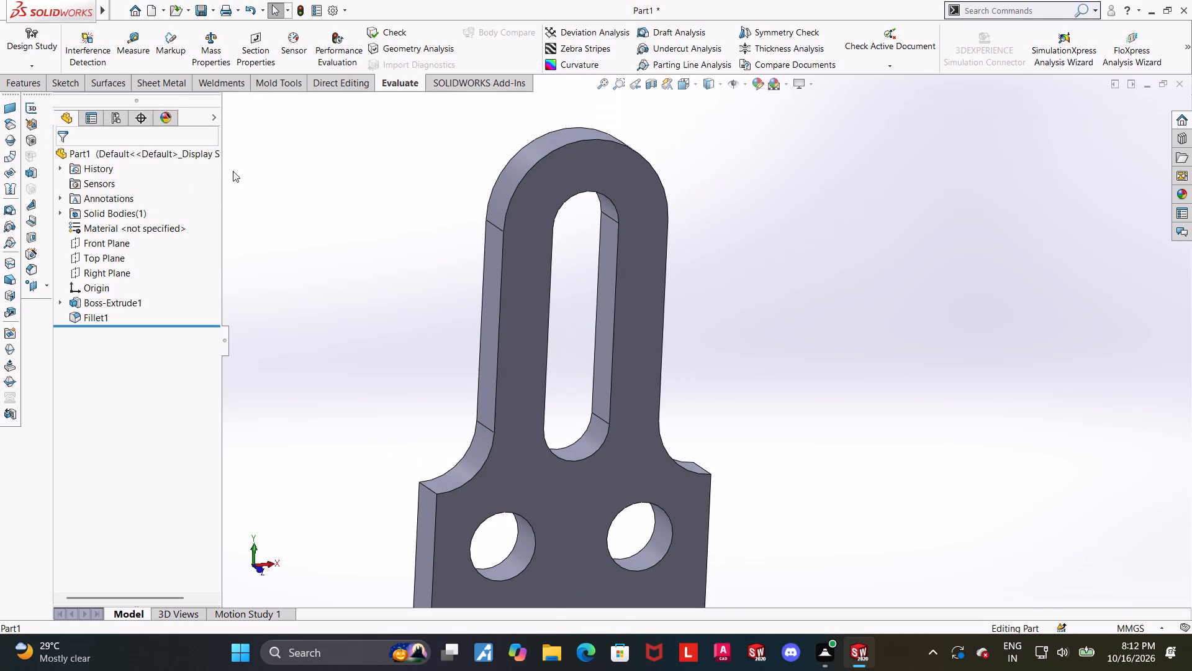
{"action": "left_click", "coordinate": [130, 52]}
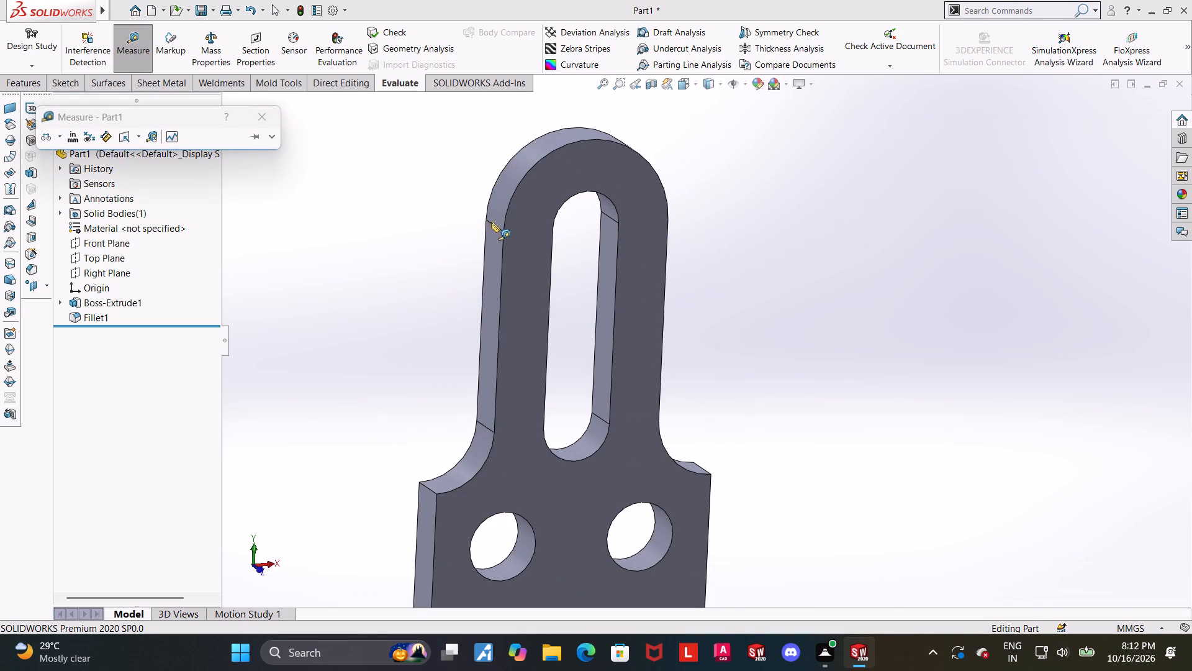
{"action": "left_click", "coordinate": [491, 222]}
{"action": "left_click", "coordinate": [480, 423]}
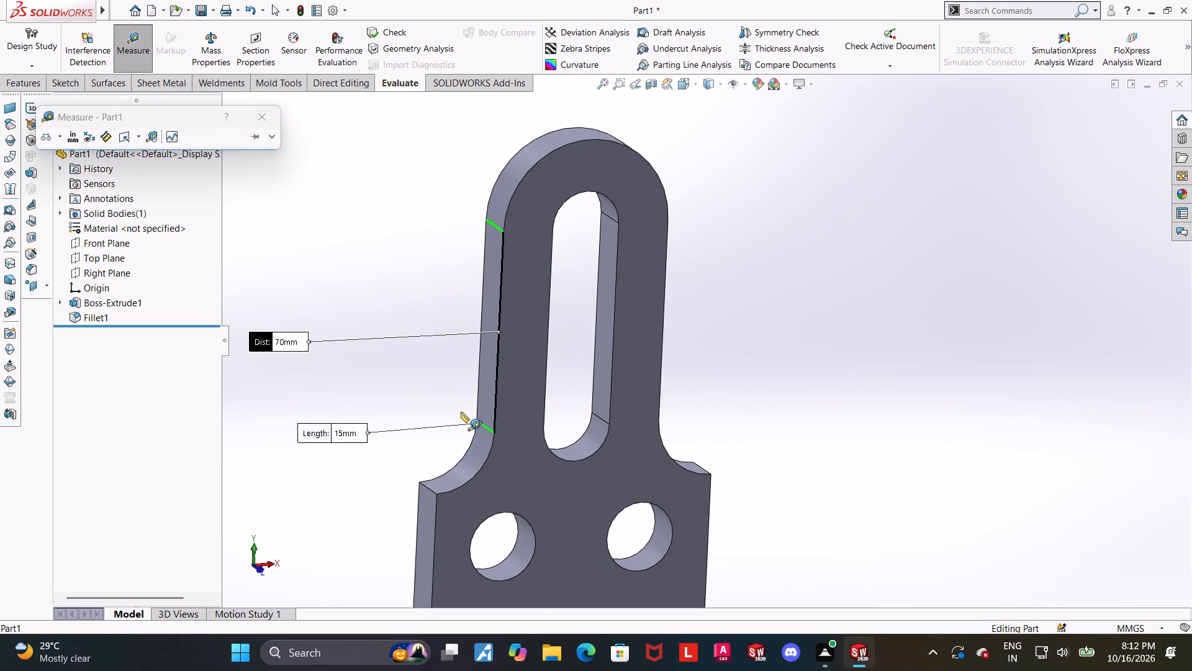
{"action": "scroll", "coordinate": [457, 409], "scroll_direction": "up", "scroll_amount": 1}
{"action": "key", "text": "Escape"}
Measure the upright's rounded top and the rounded inner face at the slot's upper end.
{"action": "scroll", "coordinate": [759, 358], "scroll_direction": "up", "scroll_amount": 1}
{"action": "scroll", "coordinate": [811, 238], "scroll_direction": "down", "scroll_amount": 1}
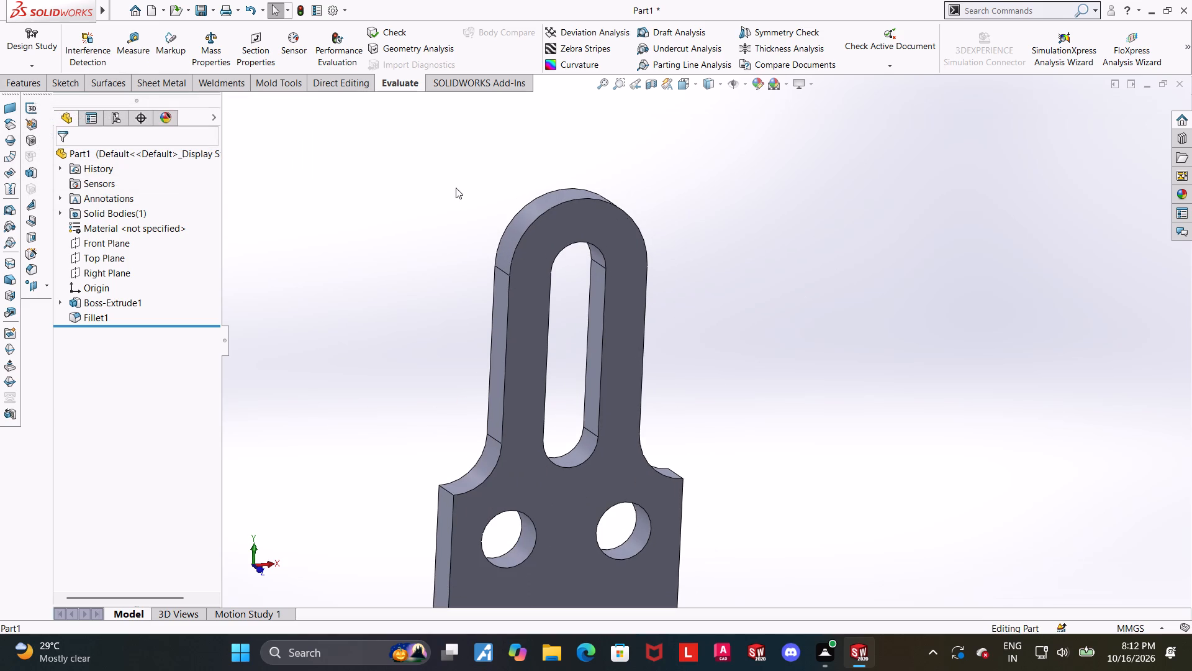
{"action": "left_click", "coordinate": [133, 43]}
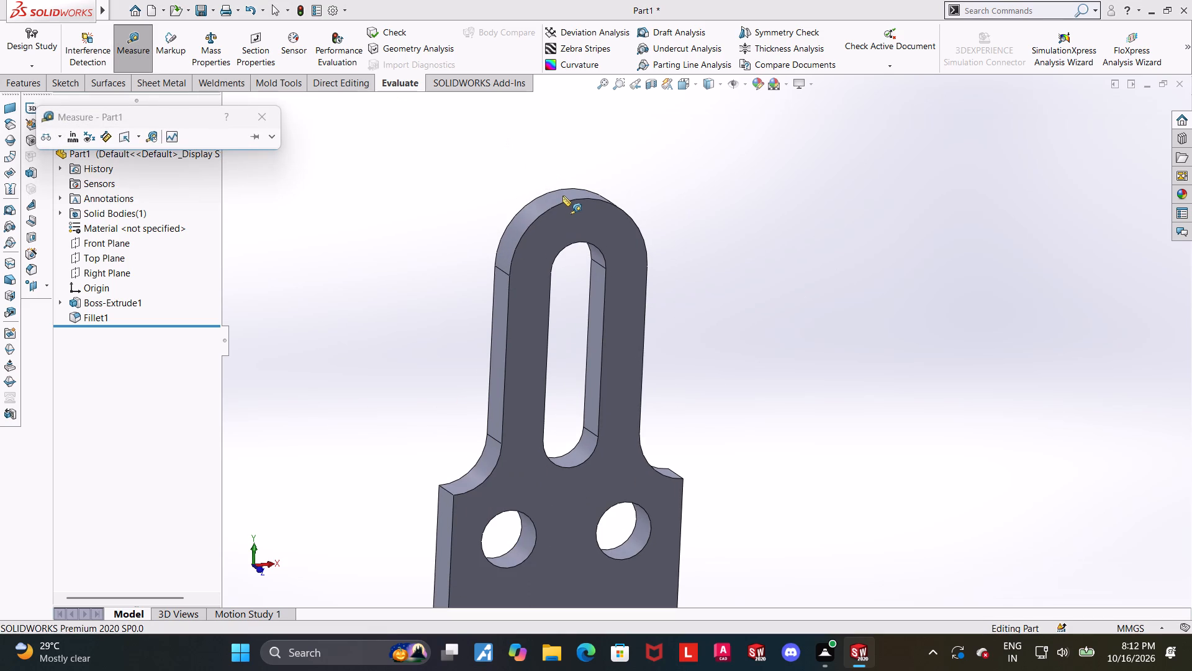
{"action": "left_click", "coordinate": [562, 196]}
{"action": "key", "text": "Escape"}
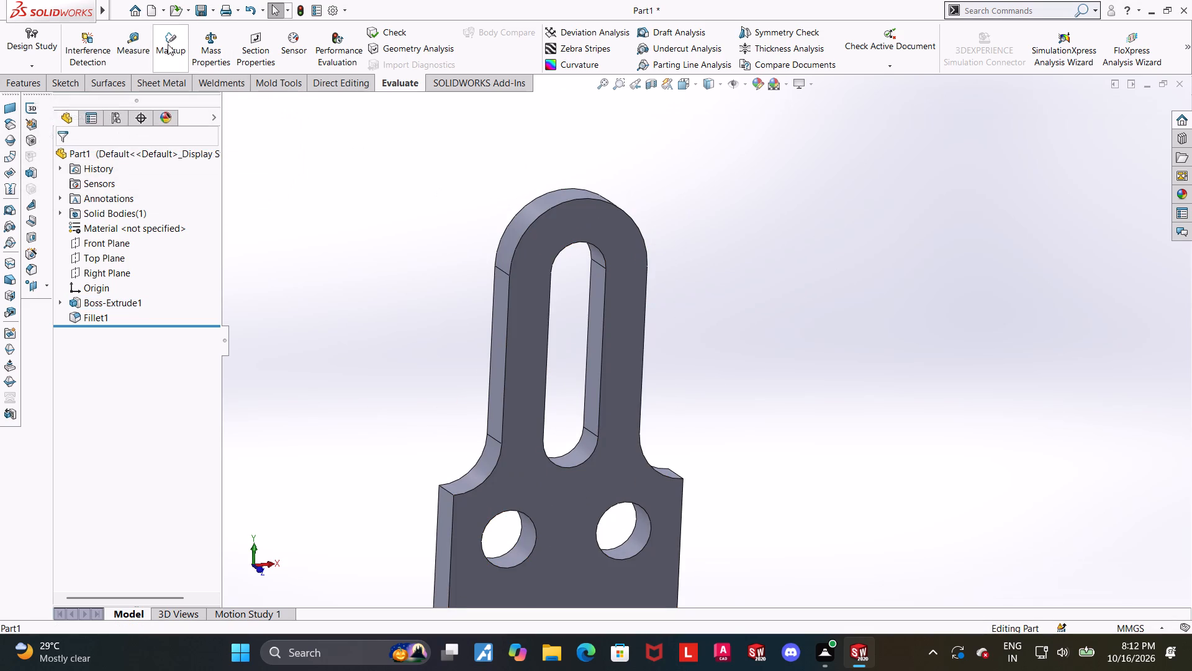
{"action": "left_click", "coordinate": [149, 42]}
{"action": "left_click", "coordinate": [597, 259]}
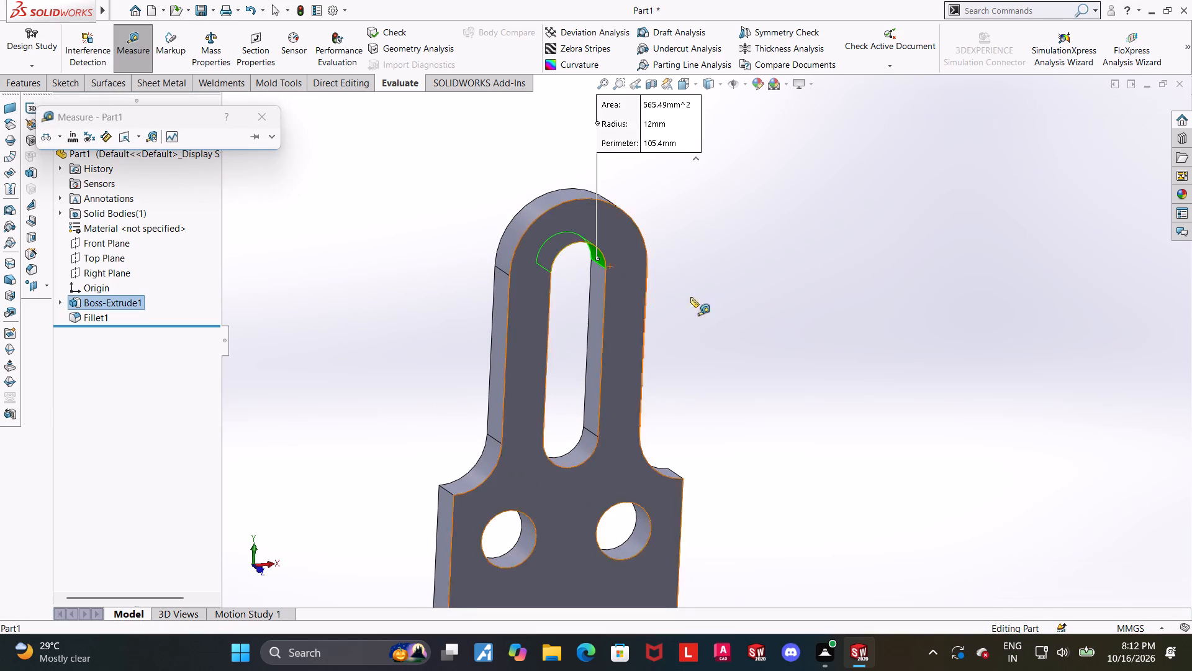
{"action": "key", "text": "Escape"}
Measure between the two opposite vertical side faces of the base.
{"action": "scroll", "coordinate": [724, 304], "scroll_direction": "up", "scroll_amount": 2}
{"action": "scroll", "coordinate": [827, 342], "scroll_direction": "up", "scroll_amount": 1}
{"action": "scroll", "coordinate": [798, 349], "scroll_direction": "down", "scroll_amount": 1}
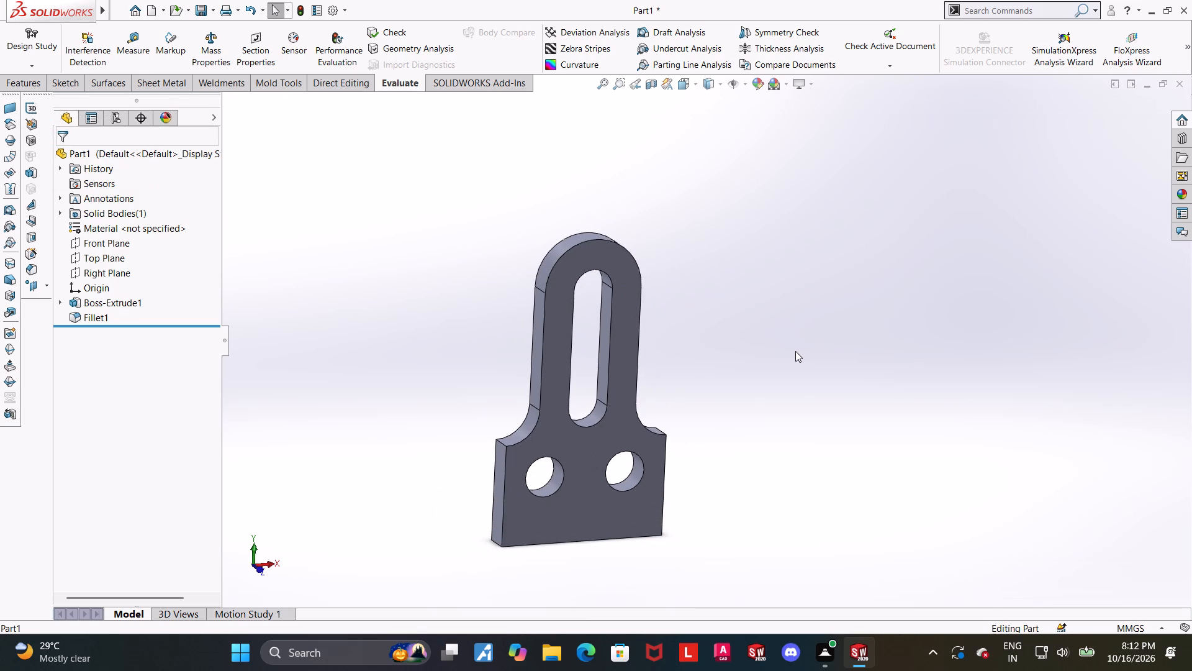
{"action": "scroll", "coordinate": [722, 462], "scroll_direction": "down", "scroll_amount": 1}
{"action": "scroll", "coordinate": [546, 539], "scroll_direction": "up", "scroll_amount": 2}
{"action": "scroll", "coordinate": [546, 535], "scroll_direction": "down", "scroll_amount": 2}
{"action": "key", "text": "Escape"}
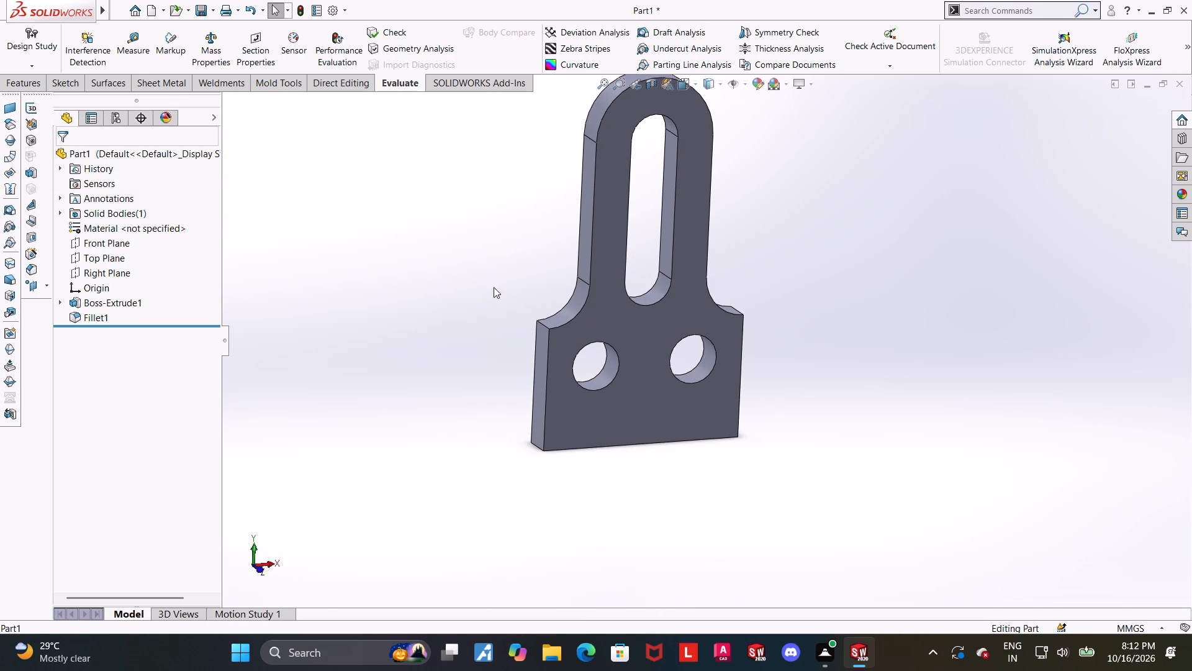
{"action": "left_click", "coordinate": [124, 54]}
{"action": "middle_click_drag", "start_coordinate": [330, 252], "coordinate": [353, 248]}
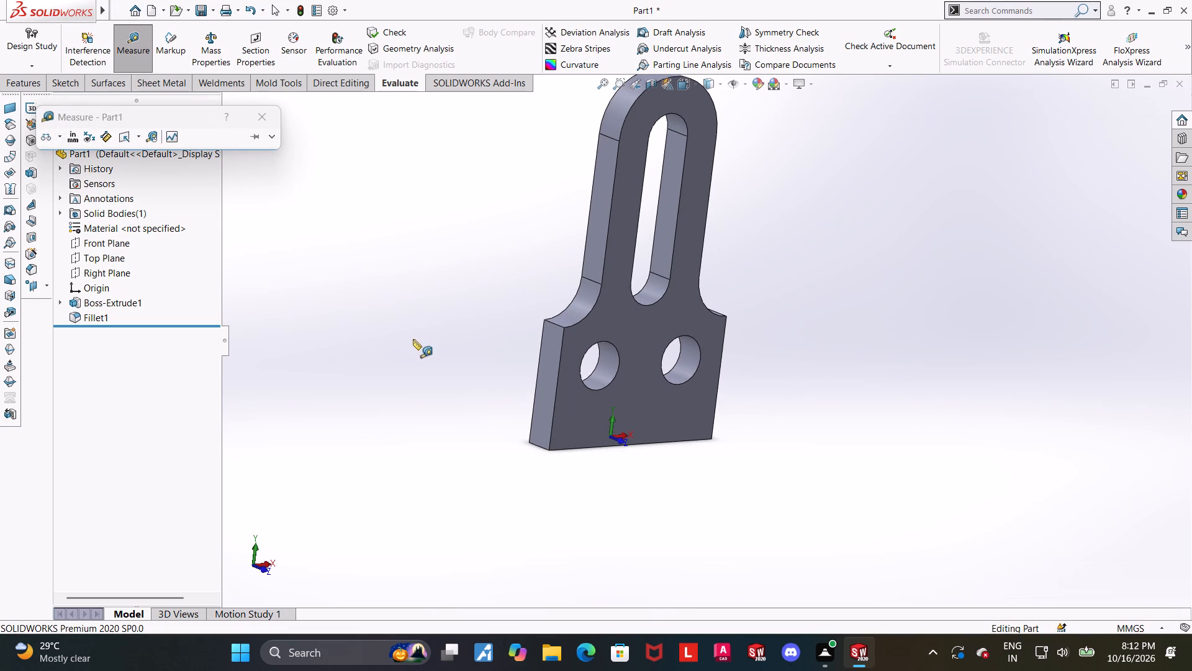
{"action": "left_click", "coordinate": [552, 383]}
{"action": "middle_click_drag", "start_coordinate": [812, 353], "coordinate": [698, 346]}
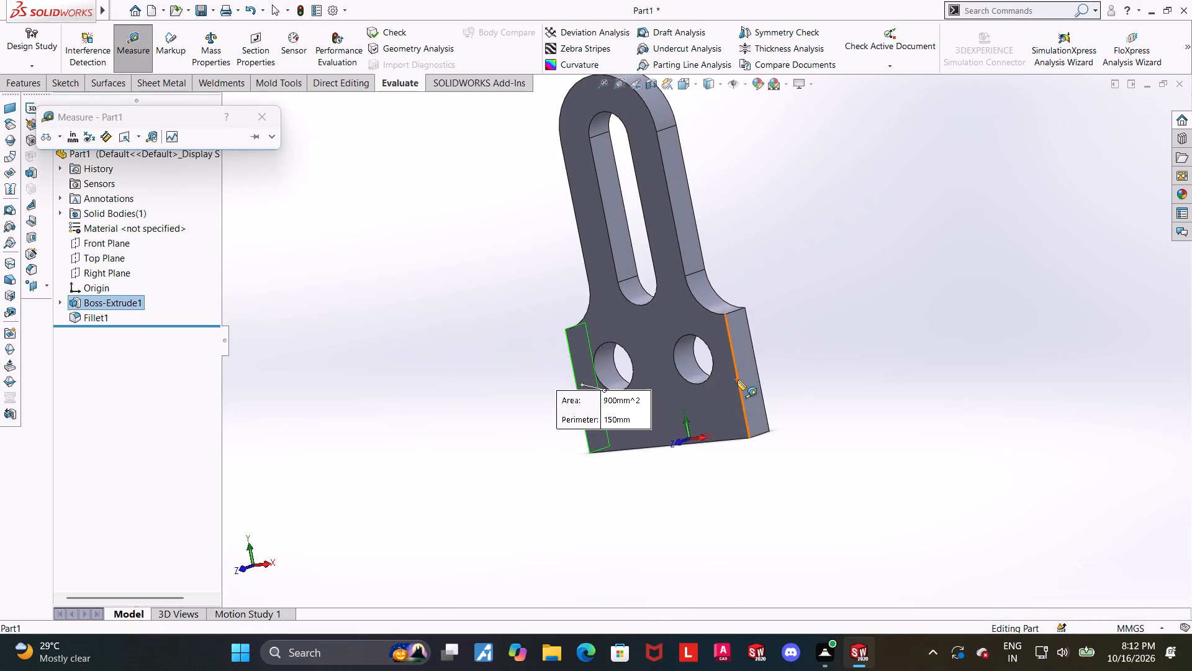
{"action": "left_click", "coordinate": [748, 380]}
{"action": "key", "text": "Escape"}
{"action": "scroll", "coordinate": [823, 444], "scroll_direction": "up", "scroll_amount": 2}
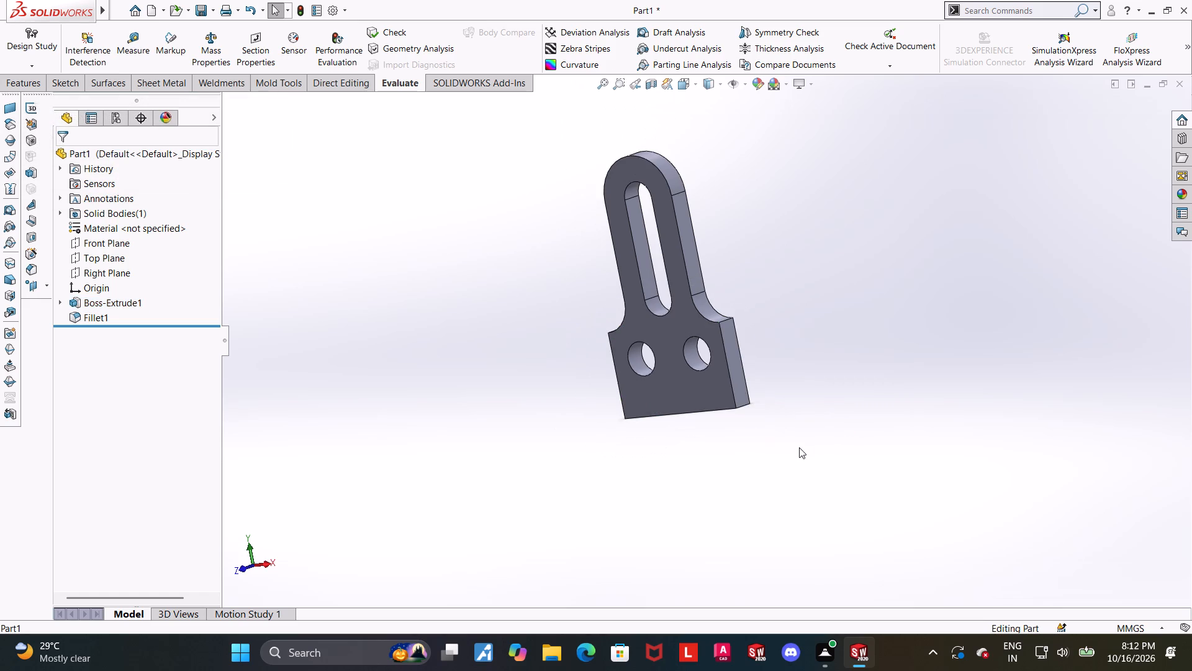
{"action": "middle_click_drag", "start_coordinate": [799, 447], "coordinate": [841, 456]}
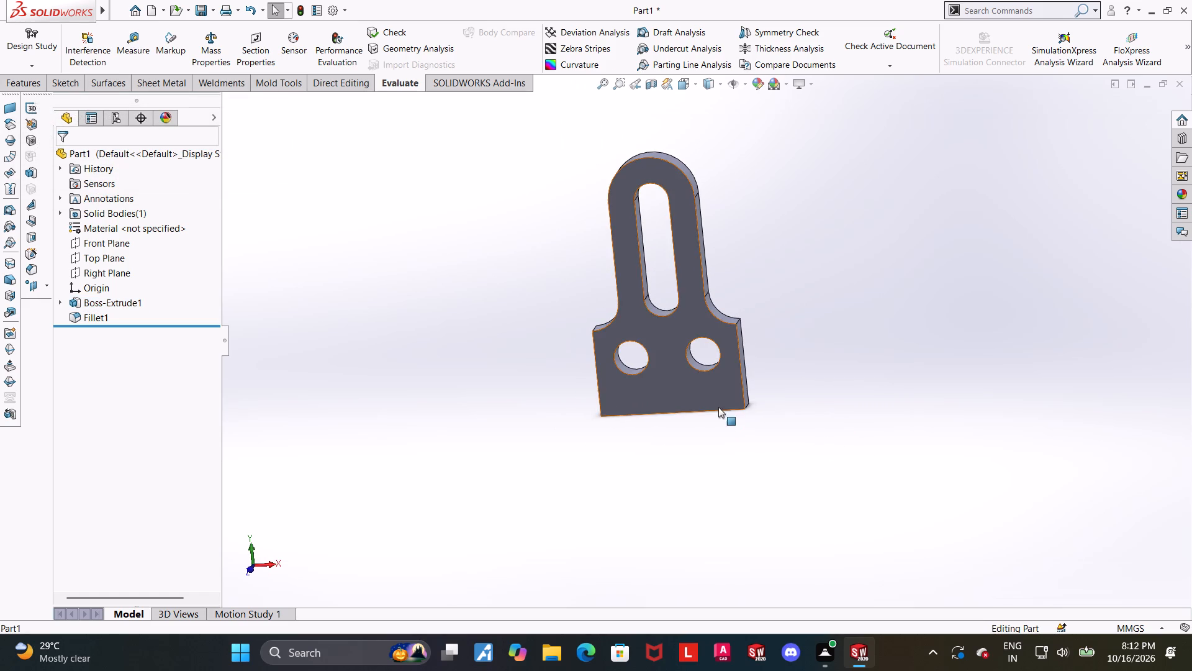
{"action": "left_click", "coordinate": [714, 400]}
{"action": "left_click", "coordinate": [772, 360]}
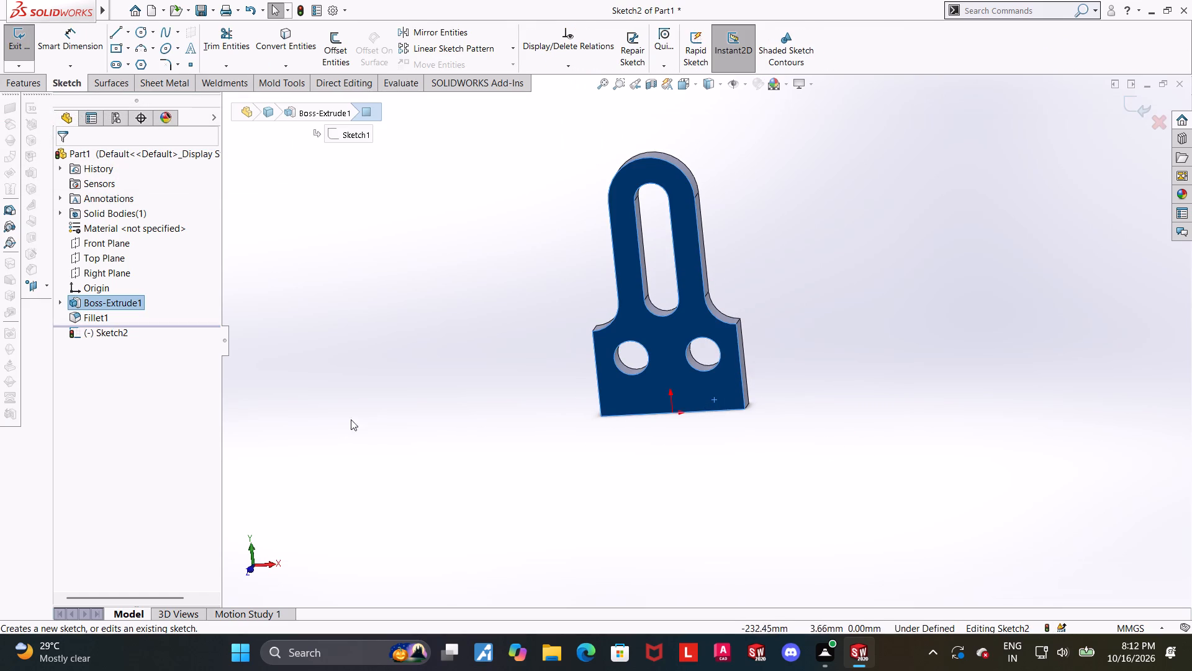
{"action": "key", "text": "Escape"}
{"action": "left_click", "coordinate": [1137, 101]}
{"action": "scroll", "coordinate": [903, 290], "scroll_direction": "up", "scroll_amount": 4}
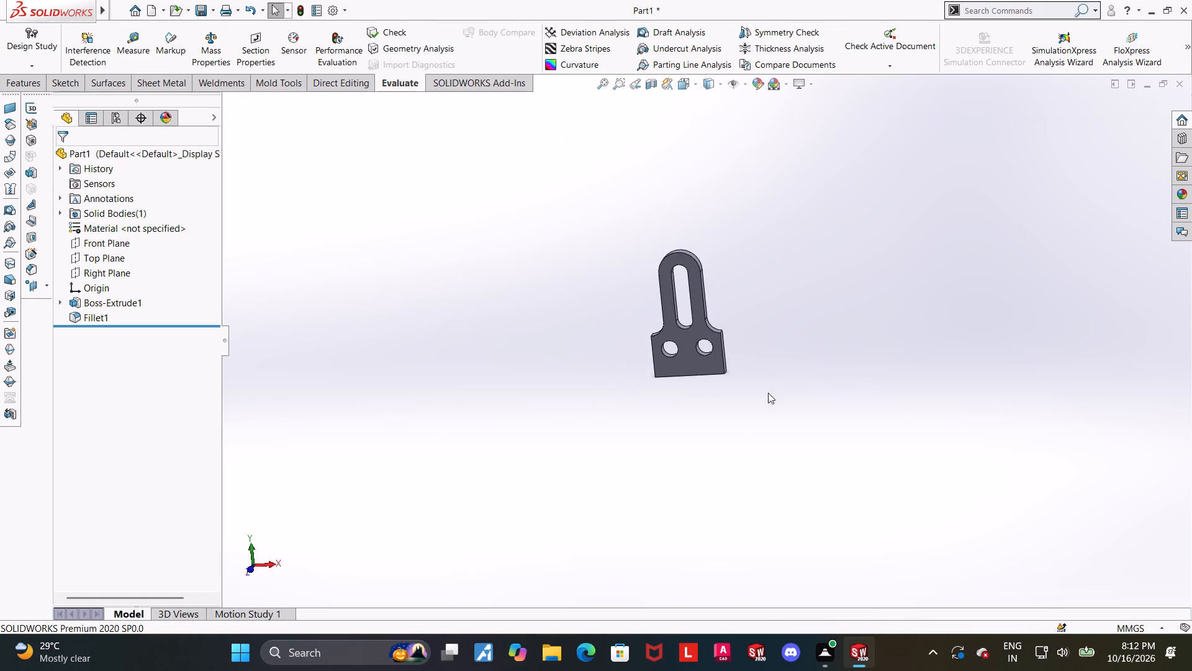
Start a new sketch on the bottom face of the base.
{"action": "middle_click_drag", "start_coordinate": [768, 393], "coordinate": [865, 450]}
{"action": "scroll", "coordinate": [863, 444], "scroll_direction": "up", "scroll_amount": 1}
{"action": "scroll", "coordinate": [795, 342], "scroll_direction": "down", "scroll_amount": 5}
{"action": "middle_click_drag", "start_coordinate": [603, 284], "coordinate": [646, 275]}
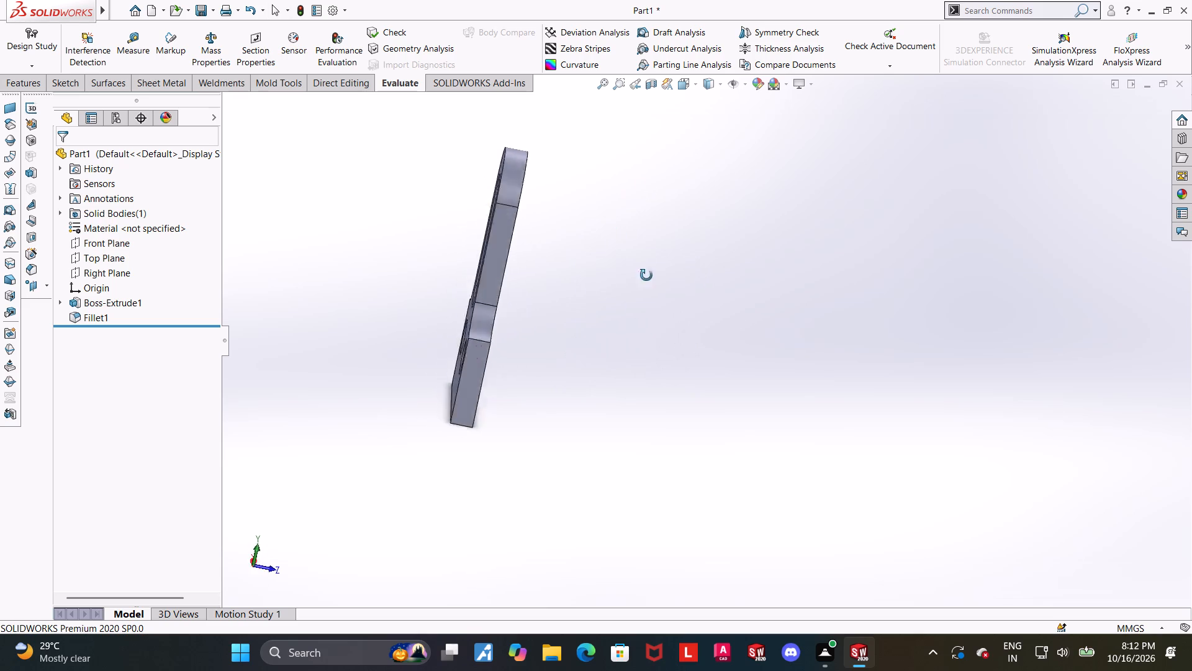
{"action": "middle_click_drag", "start_coordinate": [646, 275], "coordinate": [620, 319]}
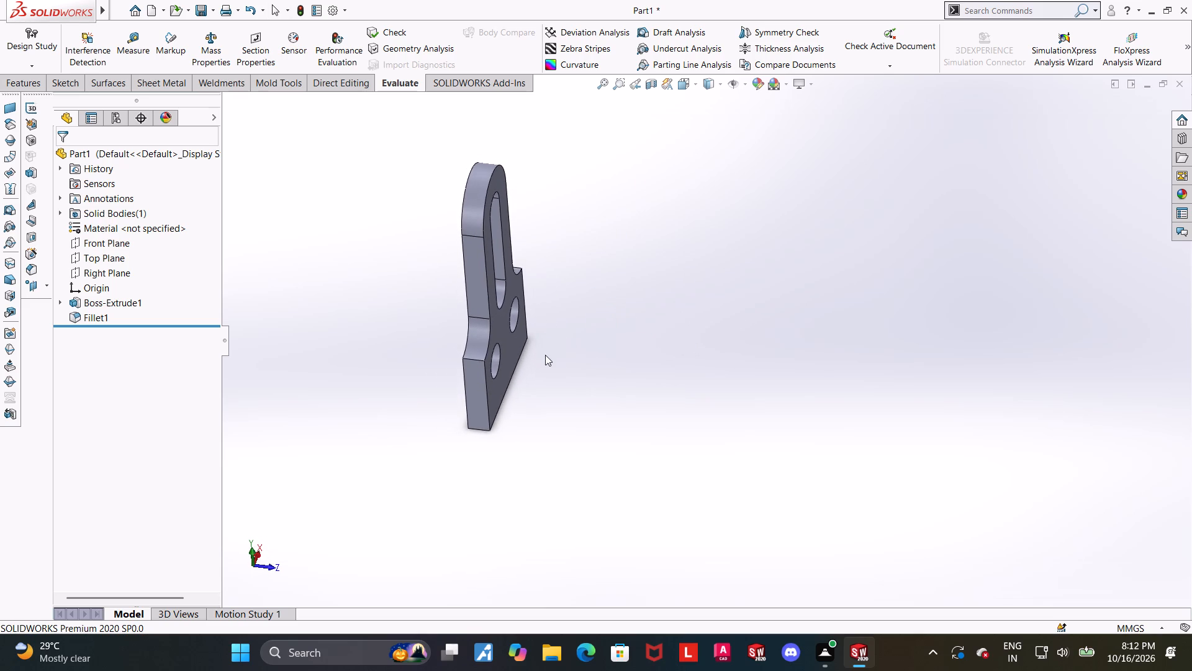
{"action": "scroll", "coordinate": [530, 370], "scroll_direction": "down", "scroll_amount": 3}
{"action": "middle_click_drag", "start_coordinate": [513, 460], "coordinate": [541, 309]}
{"action": "left_click", "coordinate": [490, 452]}
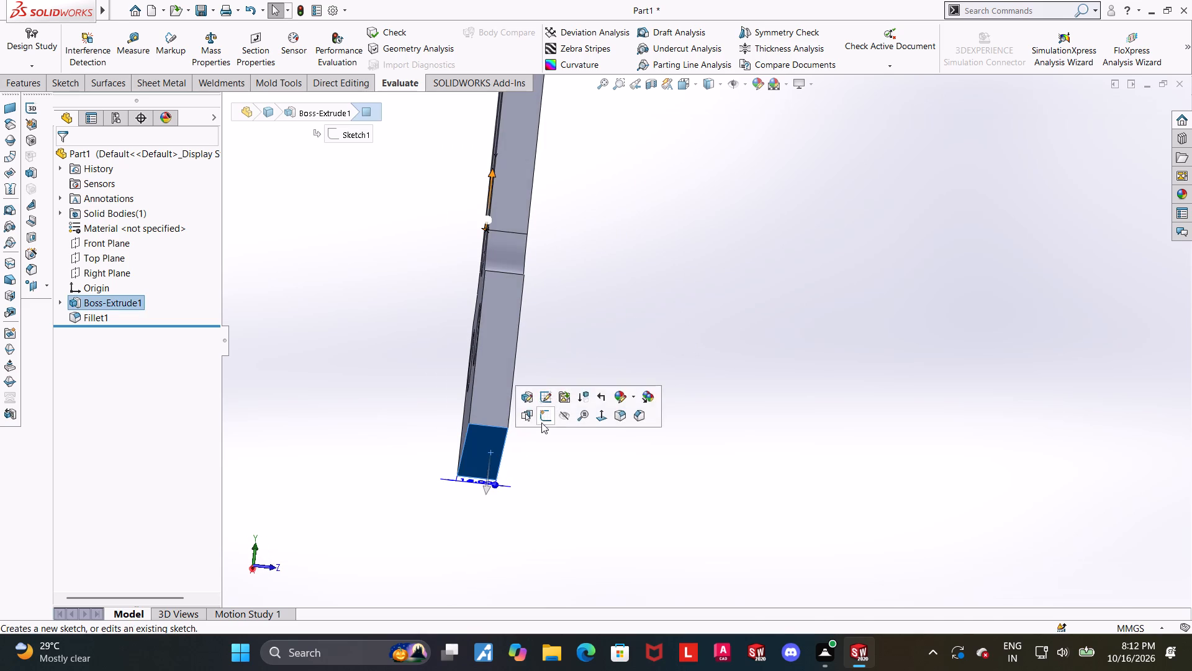
{"action": "left_click", "coordinate": [543, 419]}
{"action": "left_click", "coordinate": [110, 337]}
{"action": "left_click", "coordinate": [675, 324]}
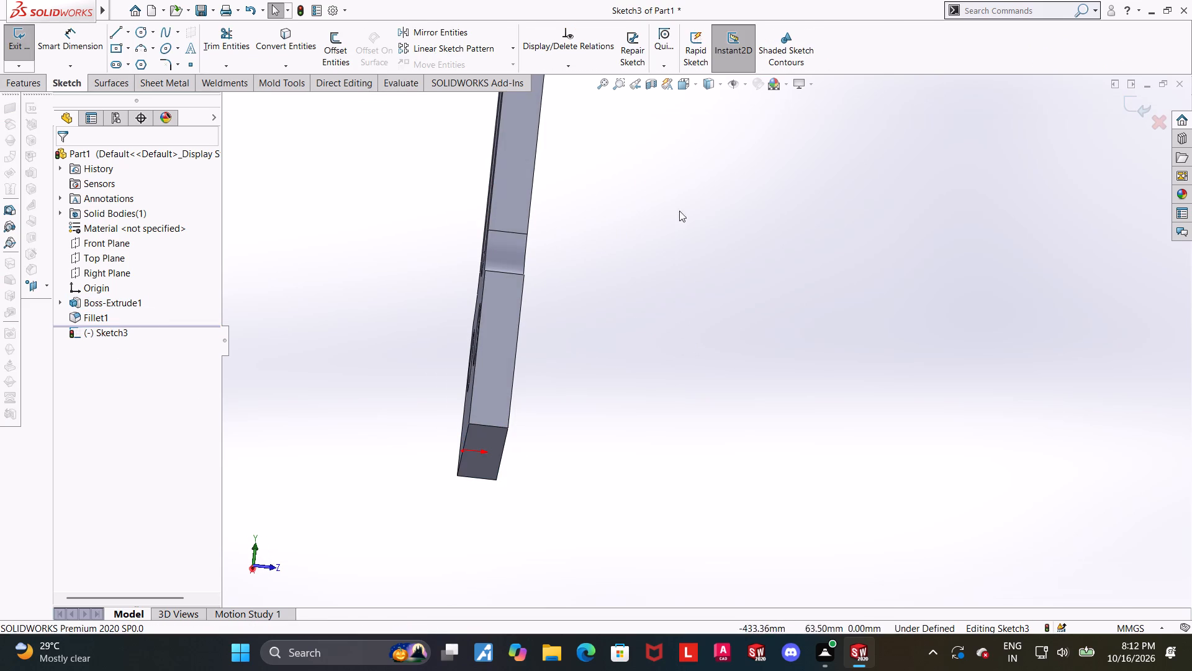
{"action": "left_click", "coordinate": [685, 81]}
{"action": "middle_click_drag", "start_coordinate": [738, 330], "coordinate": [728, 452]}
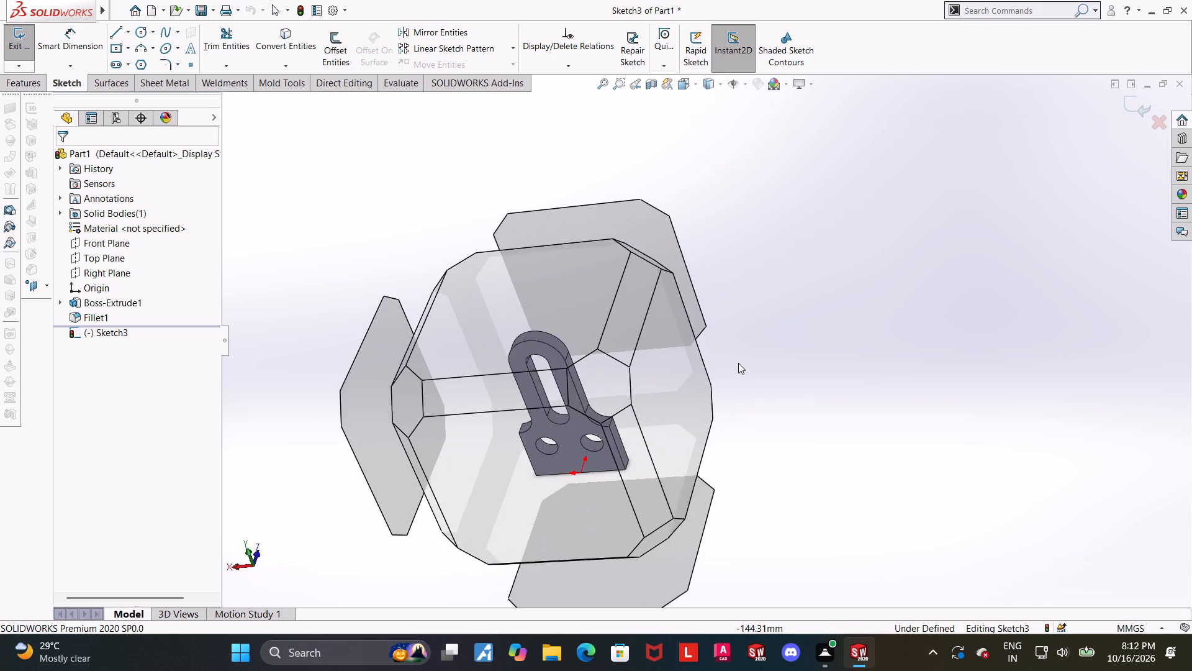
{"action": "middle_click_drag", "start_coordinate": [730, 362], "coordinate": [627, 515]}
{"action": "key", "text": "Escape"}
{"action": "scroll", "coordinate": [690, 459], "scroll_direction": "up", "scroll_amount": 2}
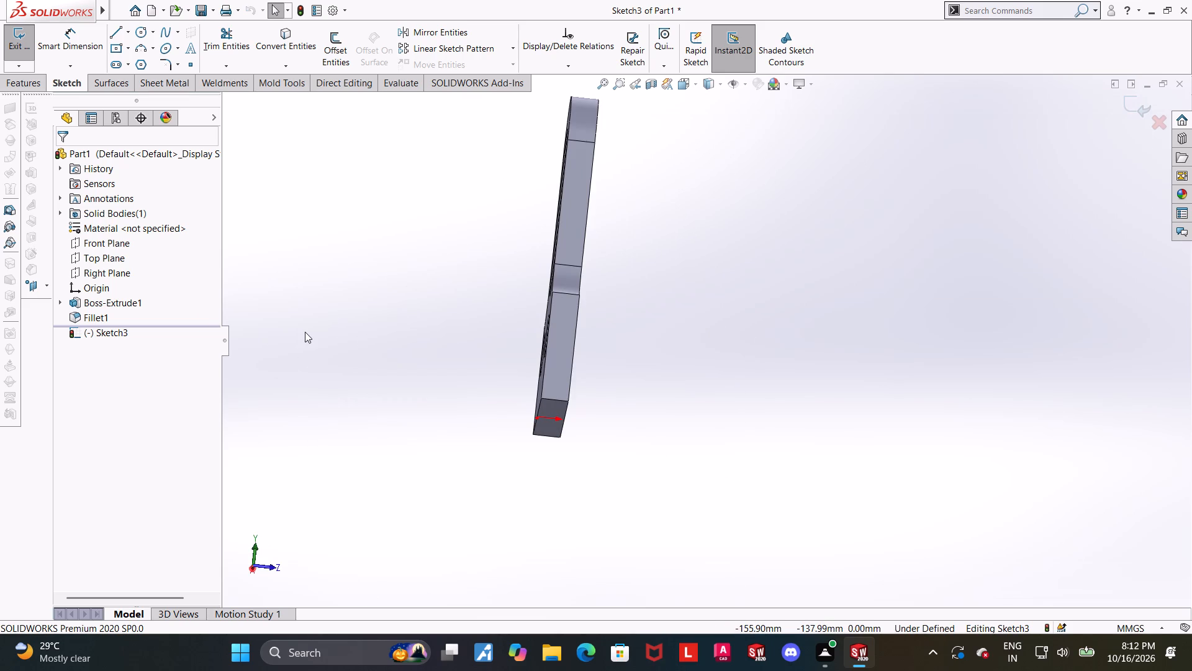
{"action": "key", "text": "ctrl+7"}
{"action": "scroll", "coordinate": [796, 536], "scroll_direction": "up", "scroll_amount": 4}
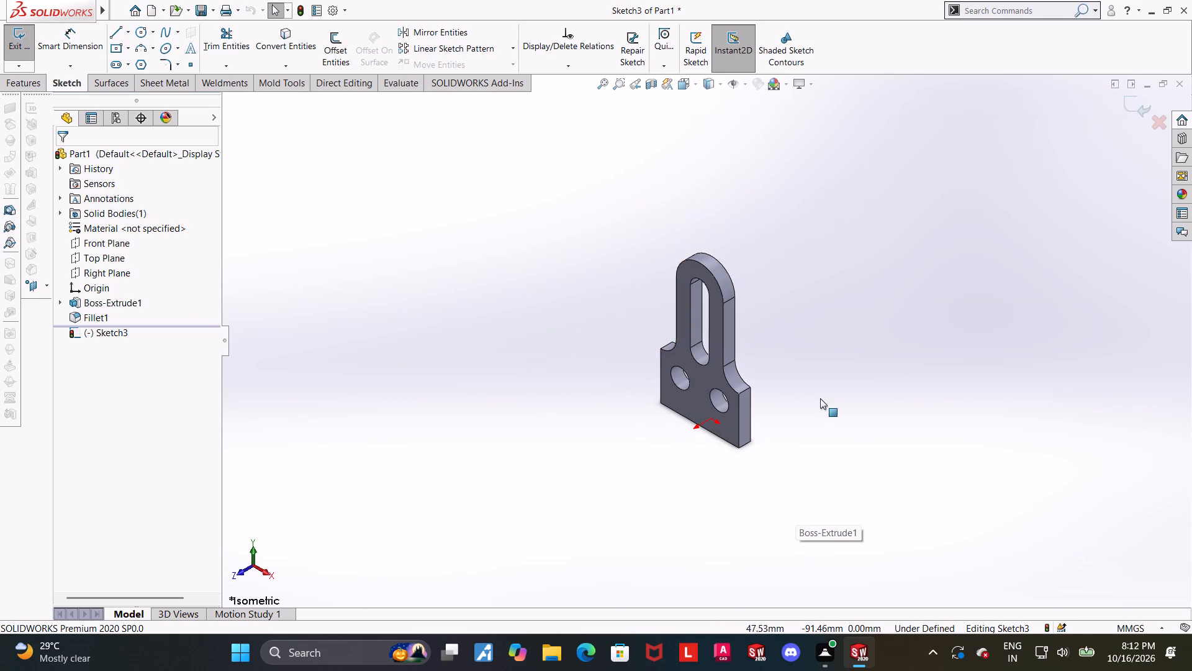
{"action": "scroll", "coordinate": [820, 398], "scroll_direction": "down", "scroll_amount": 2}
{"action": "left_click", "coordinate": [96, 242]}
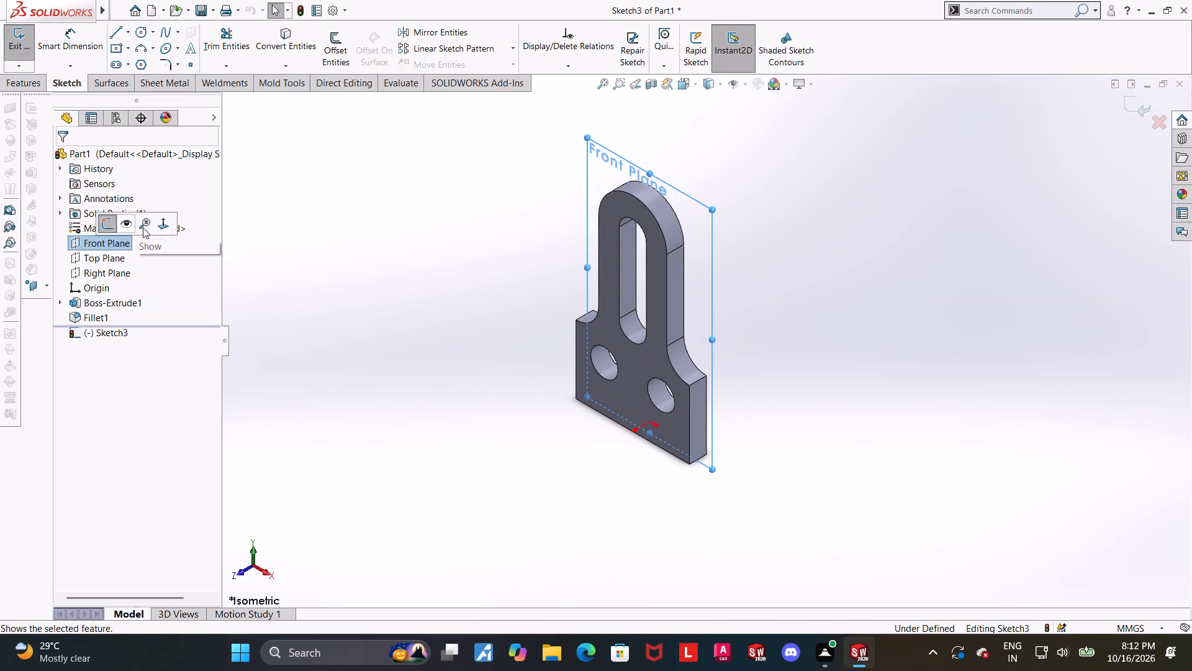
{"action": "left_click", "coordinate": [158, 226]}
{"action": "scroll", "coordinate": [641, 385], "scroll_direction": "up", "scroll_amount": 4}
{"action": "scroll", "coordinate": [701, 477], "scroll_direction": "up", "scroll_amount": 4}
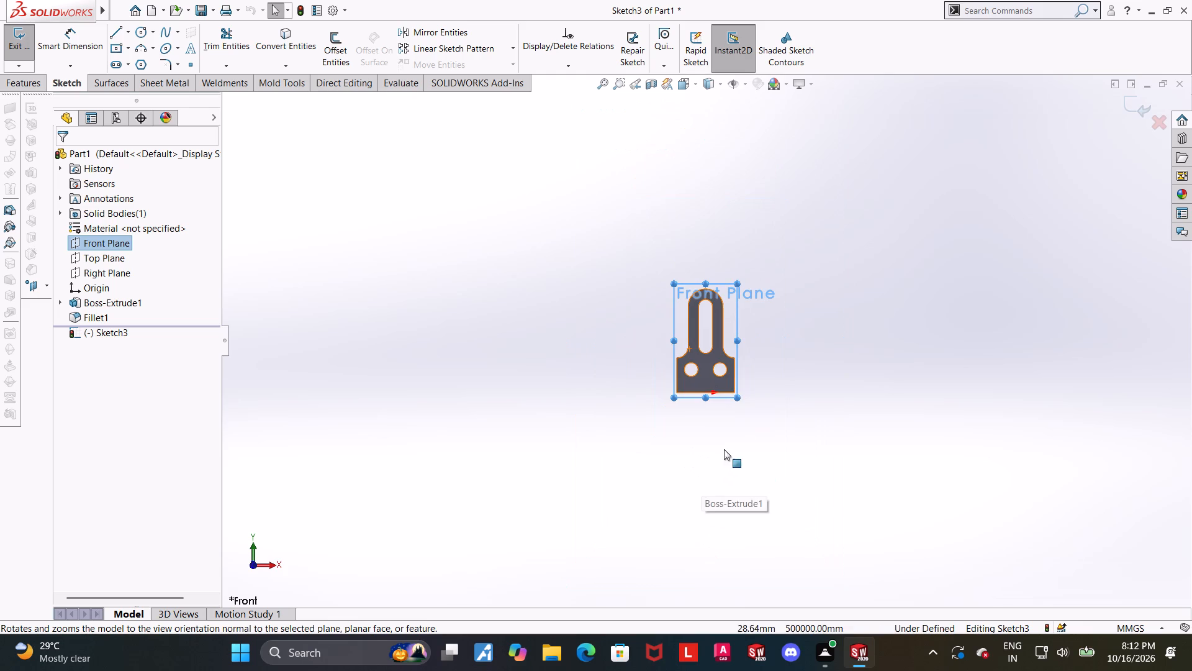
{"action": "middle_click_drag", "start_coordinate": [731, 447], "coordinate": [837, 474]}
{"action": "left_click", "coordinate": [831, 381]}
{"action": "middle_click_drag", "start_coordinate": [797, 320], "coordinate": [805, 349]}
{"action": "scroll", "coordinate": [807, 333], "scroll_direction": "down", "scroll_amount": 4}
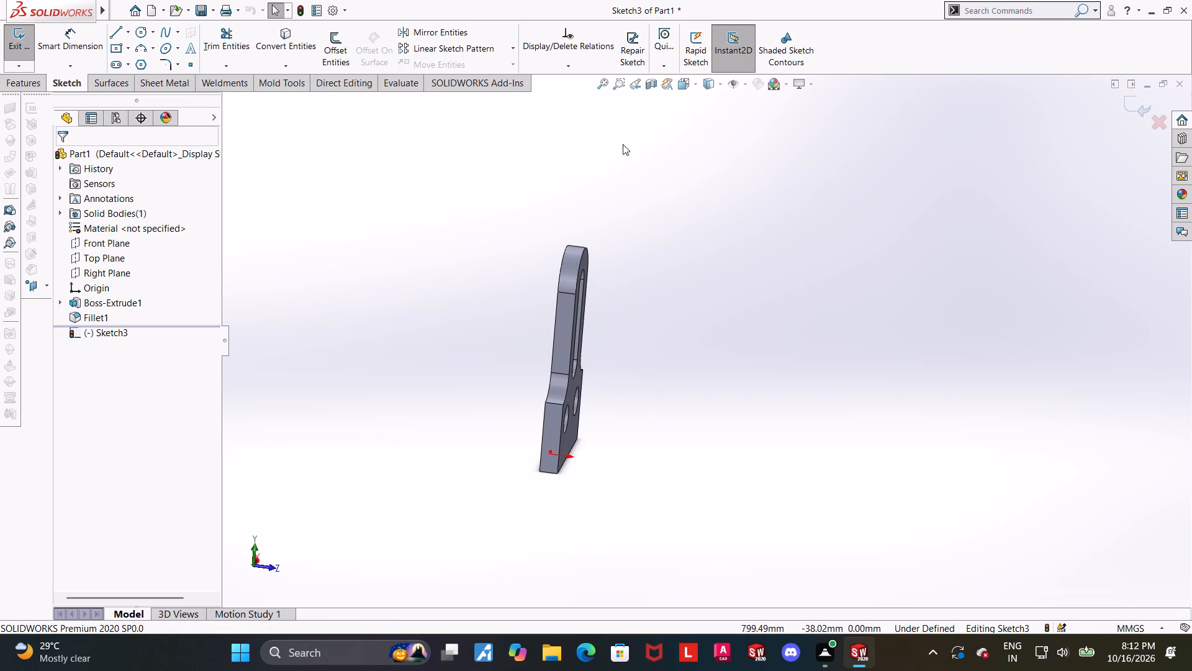
Sketch a corner rectangle about 99 by 74 mm, extending outward from the front corner of the base's bottom face.
{"action": "left_click", "coordinate": [679, 88]}
{"action": "left_click", "coordinate": [634, 310]}
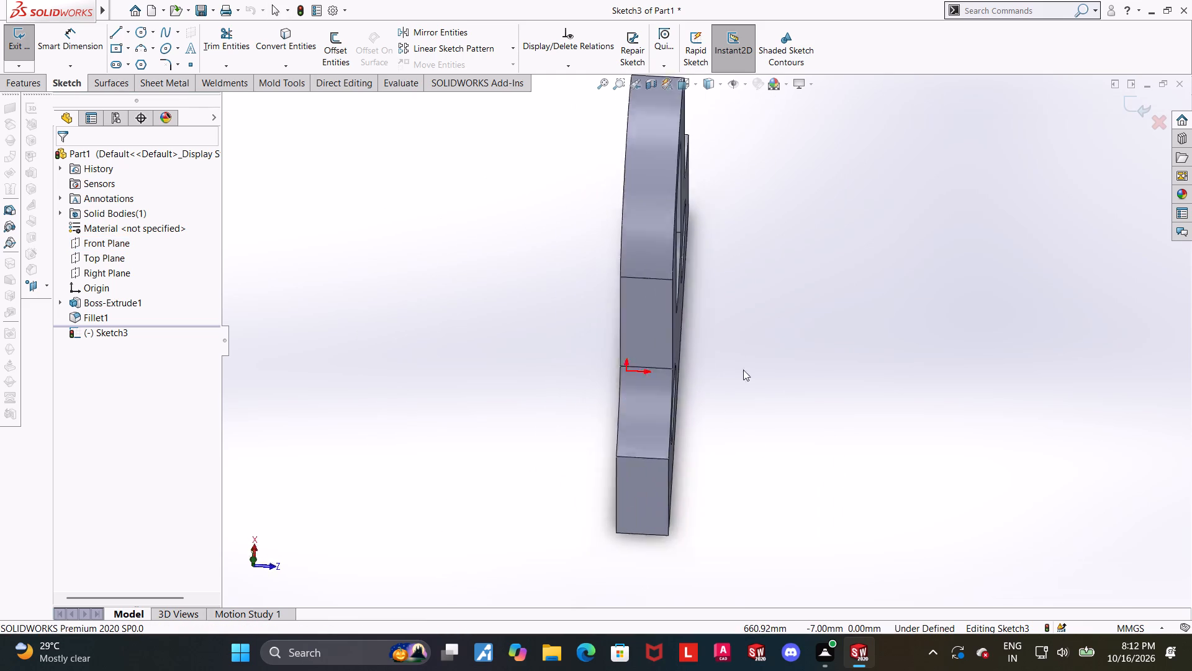
{"action": "scroll", "coordinate": [910, 431], "scroll_direction": "up", "scroll_amount": 4}
{"action": "scroll", "coordinate": [983, 325], "scroll_direction": "down", "scroll_amount": 3}
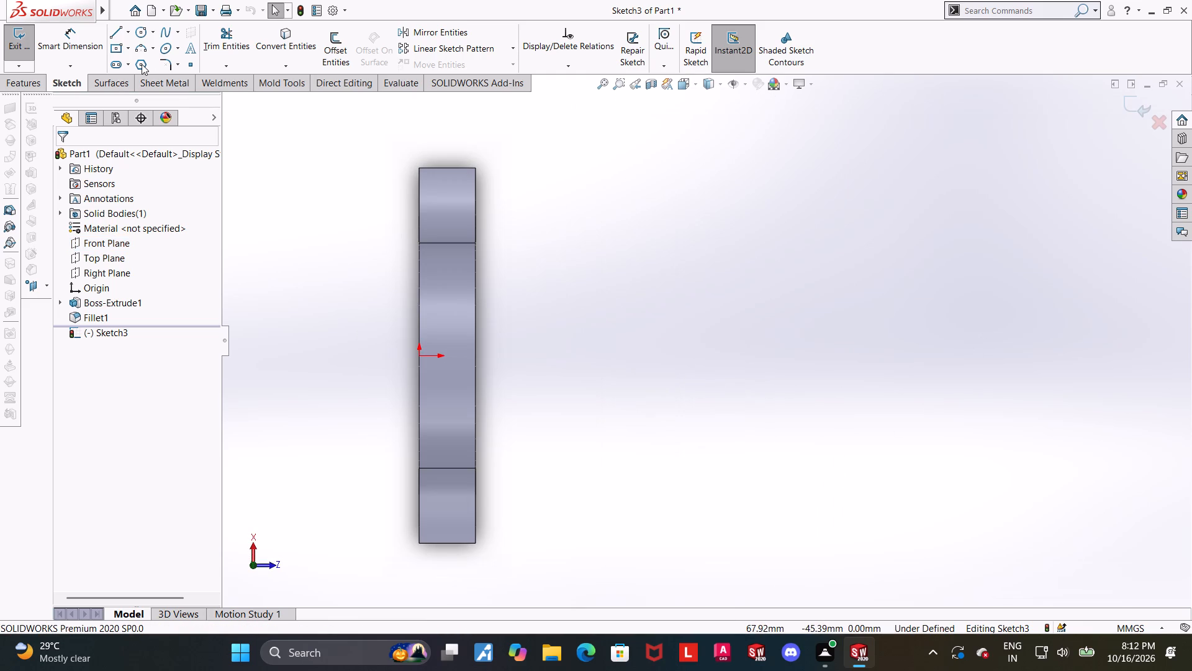
{"action": "left_click", "coordinate": [127, 49]}
{"action": "left_click", "coordinate": [127, 68]}
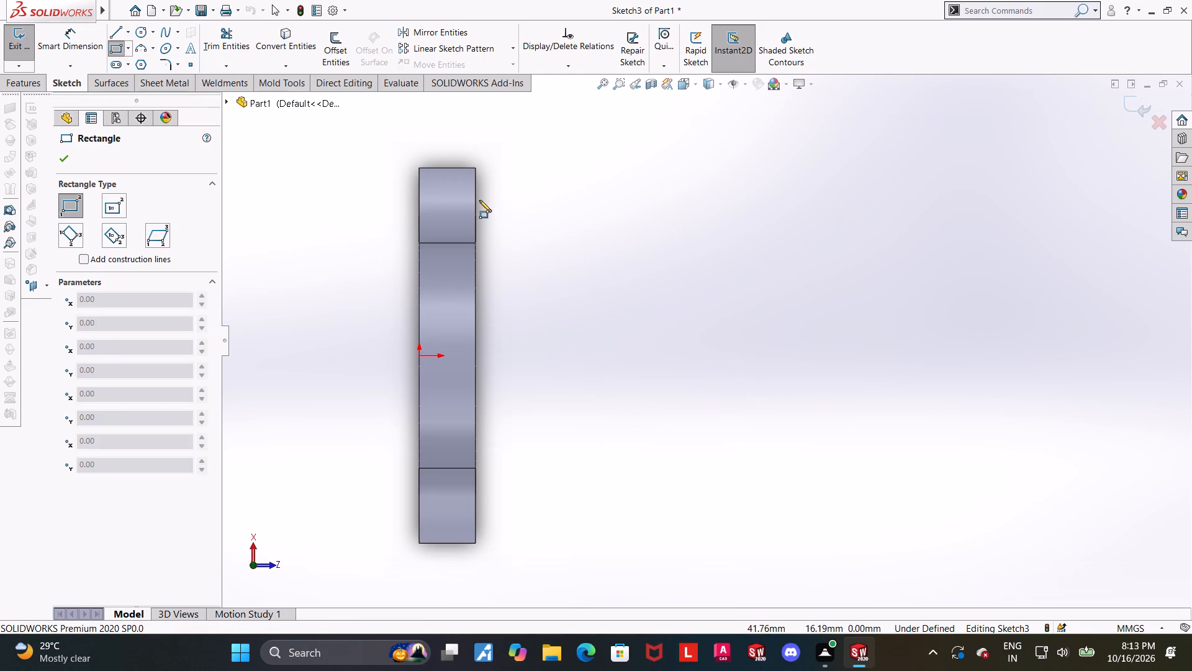
{"action": "left_click", "coordinate": [477, 168]}
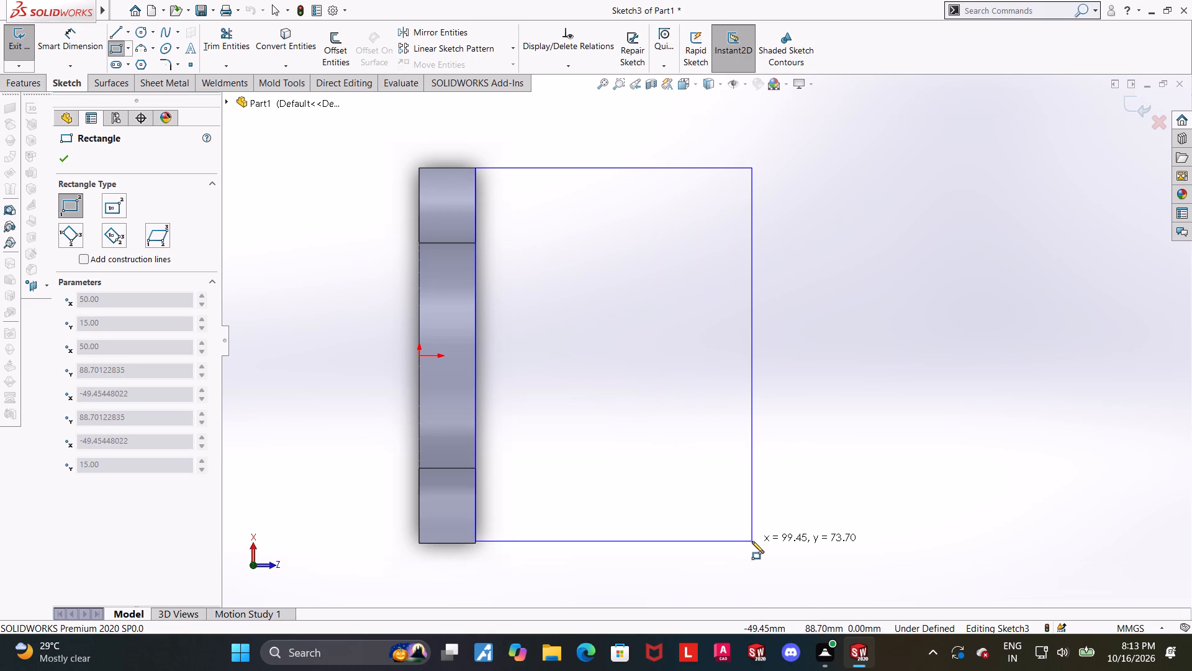
{"action": "left_click", "coordinate": [752, 541]}
{"action": "key", "text": "Escape"}
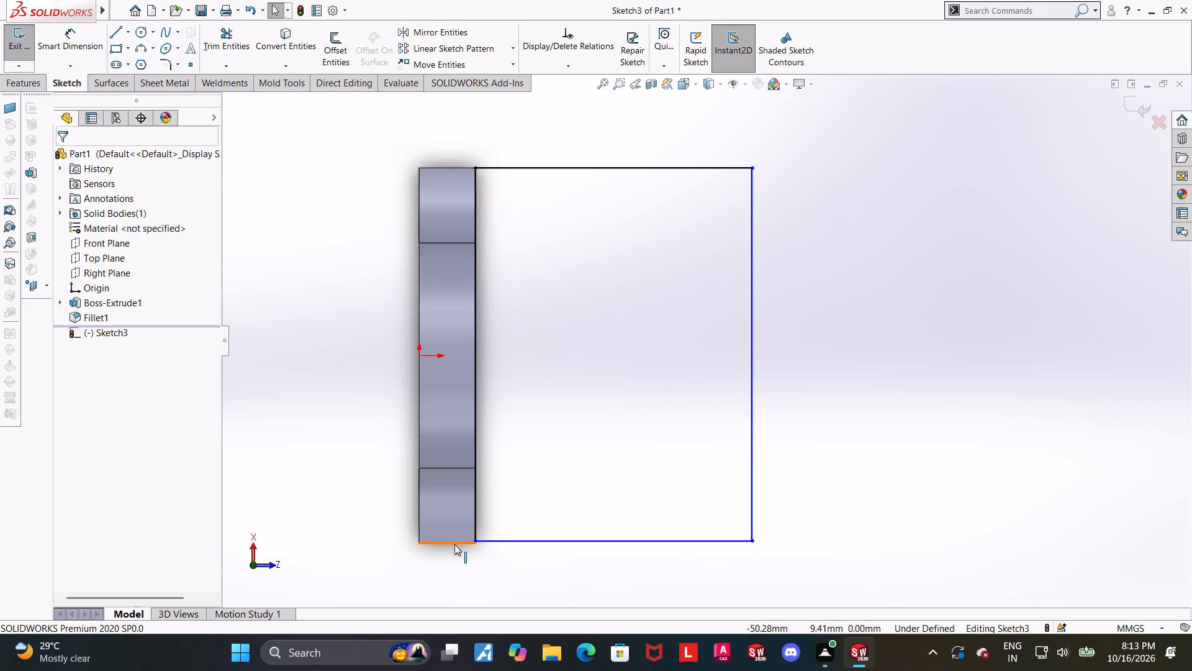
Make the rectangle's free side line collinear with the adjacent 15 mm end edge of the base.
{"action": "left_click", "coordinate": [454, 544]}
{"action": "left_click", "coordinate": [592, 540], "text": "ctrl"}
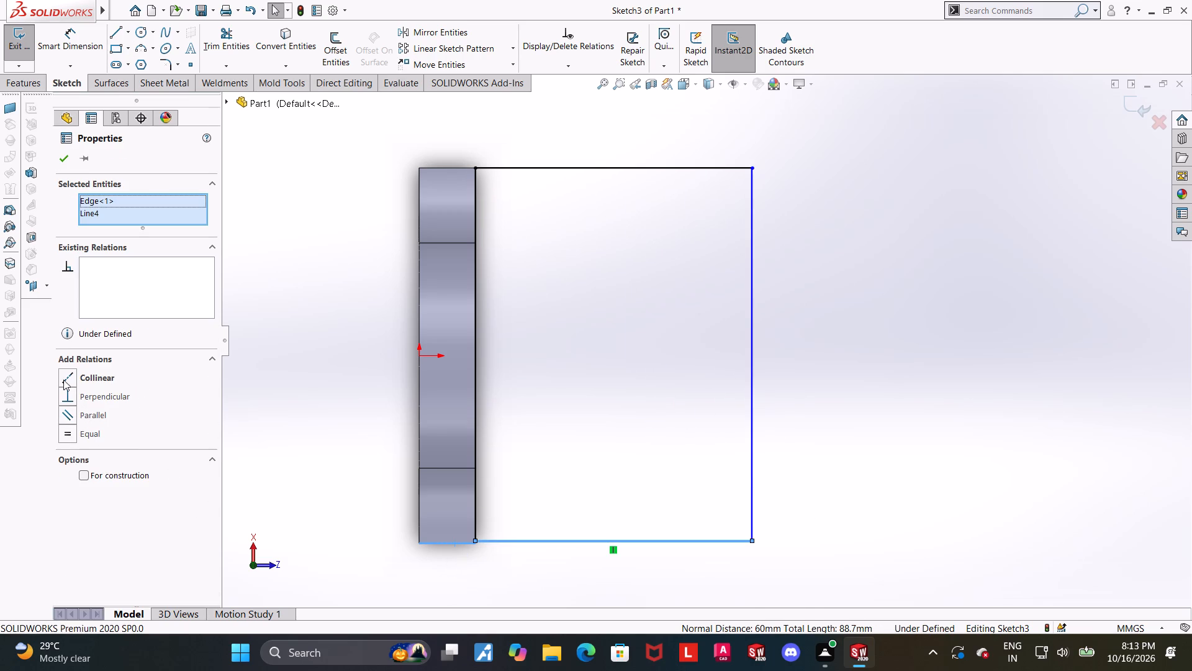
{"action": "left_click", "coordinate": [63, 379]}
{"action": "scroll", "coordinate": [869, 420], "scroll_direction": "up", "scroll_amount": 2}
{"action": "left_click", "coordinate": [869, 420]}
{"action": "scroll", "coordinate": [893, 432], "scroll_direction": "down", "scroll_amount": 1}
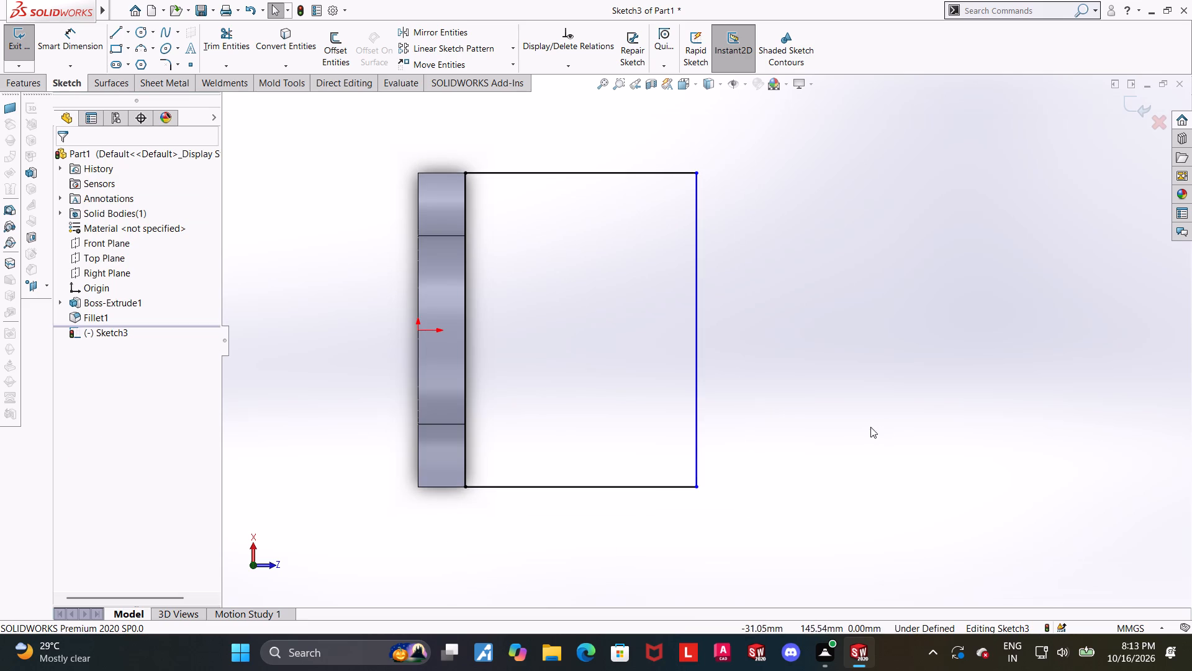
{"action": "scroll", "coordinate": [752, 387], "scroll_direction": "up", "scroll_amount": 1}
{"action": "scroll", "coordinate": [762, 200], "scroll_direction": "down", "scroll_amount": 2}
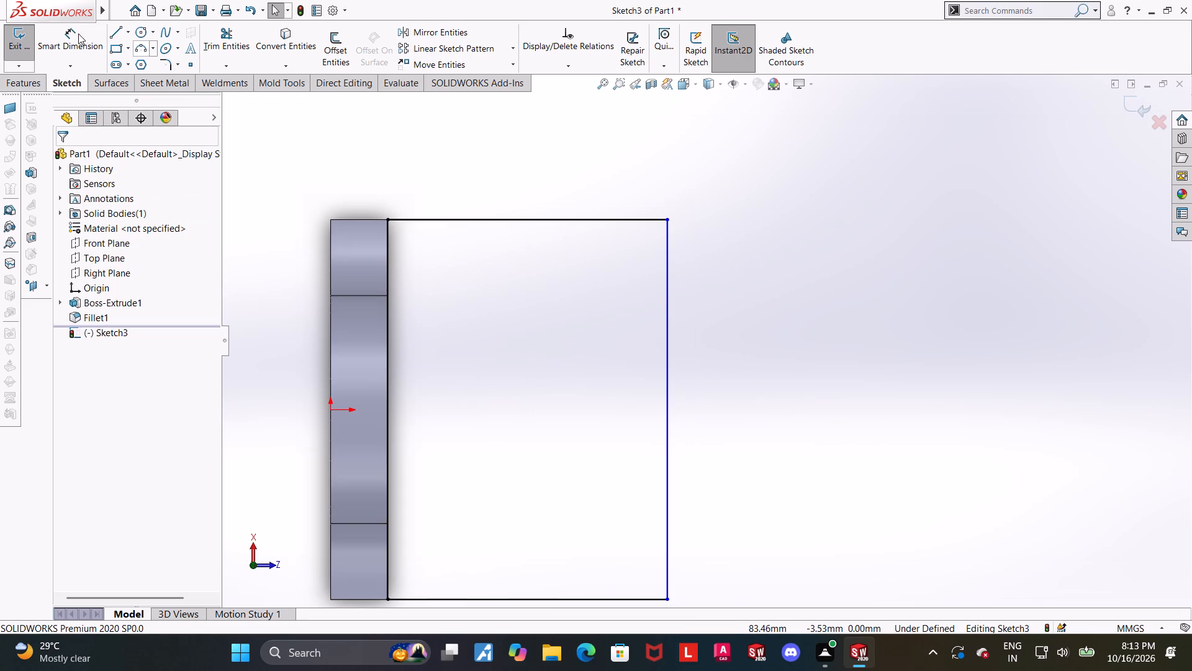
Dimension the rectangle's depth from the base edge to its outer line as 50 mm.
{"action": "left_click", "coordinate": [76, 34]}
{"action": "scroll", "coordinate": [333, 267], "scroll_direction": "up", "scroll_amount": 2}
{"action": "scroll", "coordinate": [565, 369], "scroll_direction": "down", "scroll_amount": 1}
{"action": "scroll", "coordinate": [563, 373], "scroll_direction": "up", "scroll_amount": 2}
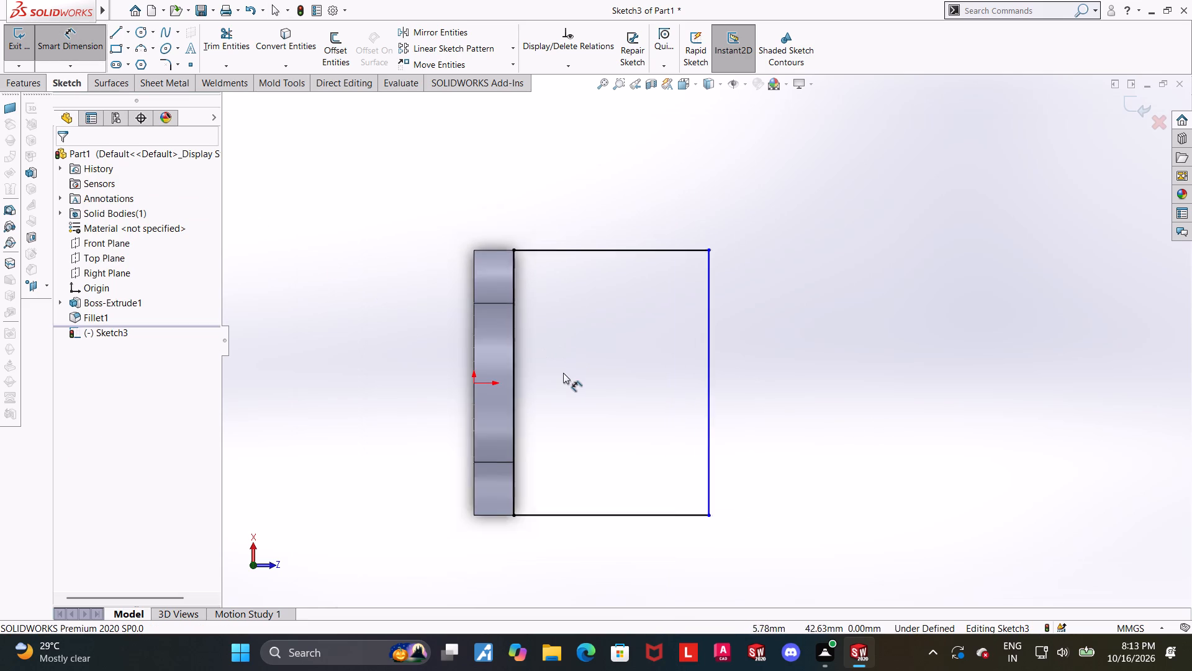
{"action": "scroll", "coordinate": [770, 403], "scroll_direction": "down", "scroll_amount": 1}
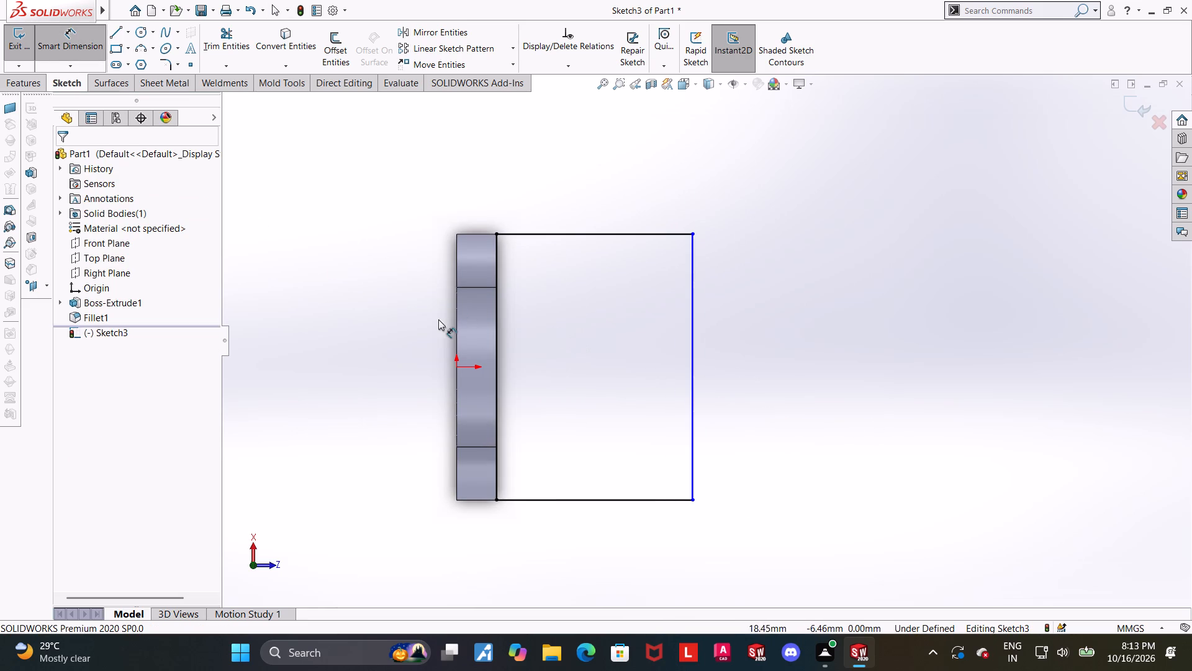
{"action": "left_click", "coordinate": [499, 310]}
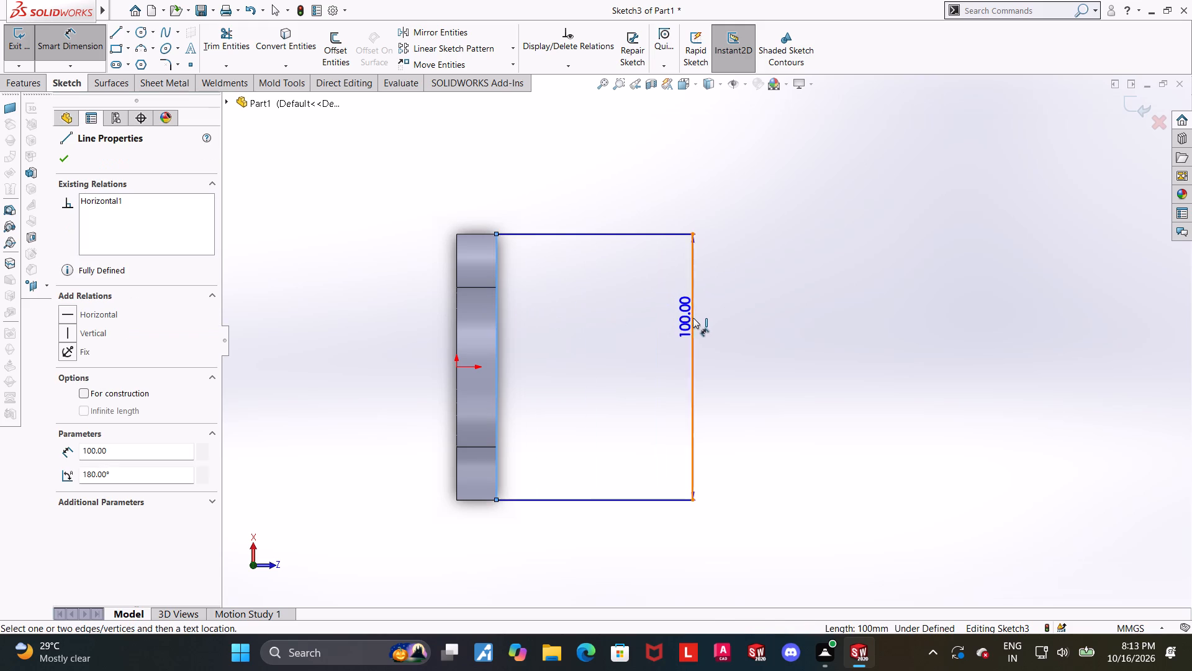
{"action": "left_click", "coordinate": [693, 317]}
{"action": "left_click", "coordinate": [626, 203]}
{"action": "type", "text": "50"}
{"action": "key", "text": "Return"}
{"action": "key", "text": "Escape"}
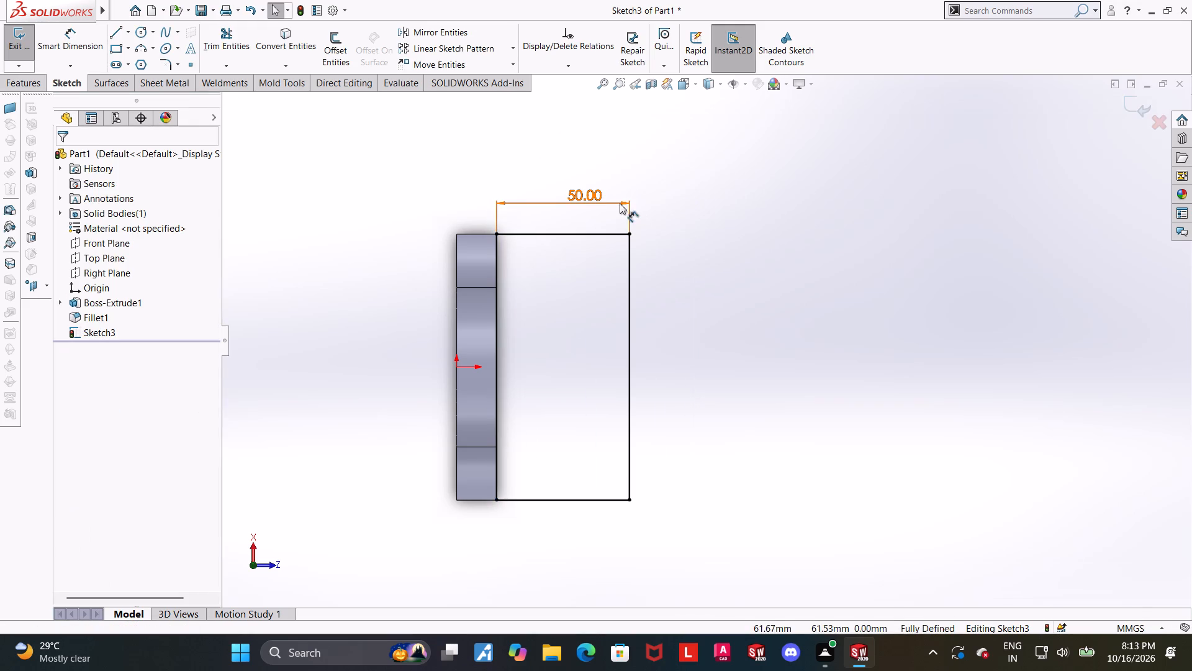
Round the rectangle's two outer corners with 15 mm sketch fillets.
{"action": "scroll", "coordinate": [744, 259], "scroll_direction": "up", "scroll_amount": 1}
{"action": "scroll", "coordinate": [819, 316], "scroll_direction": "down", "scroll_amount": 1}
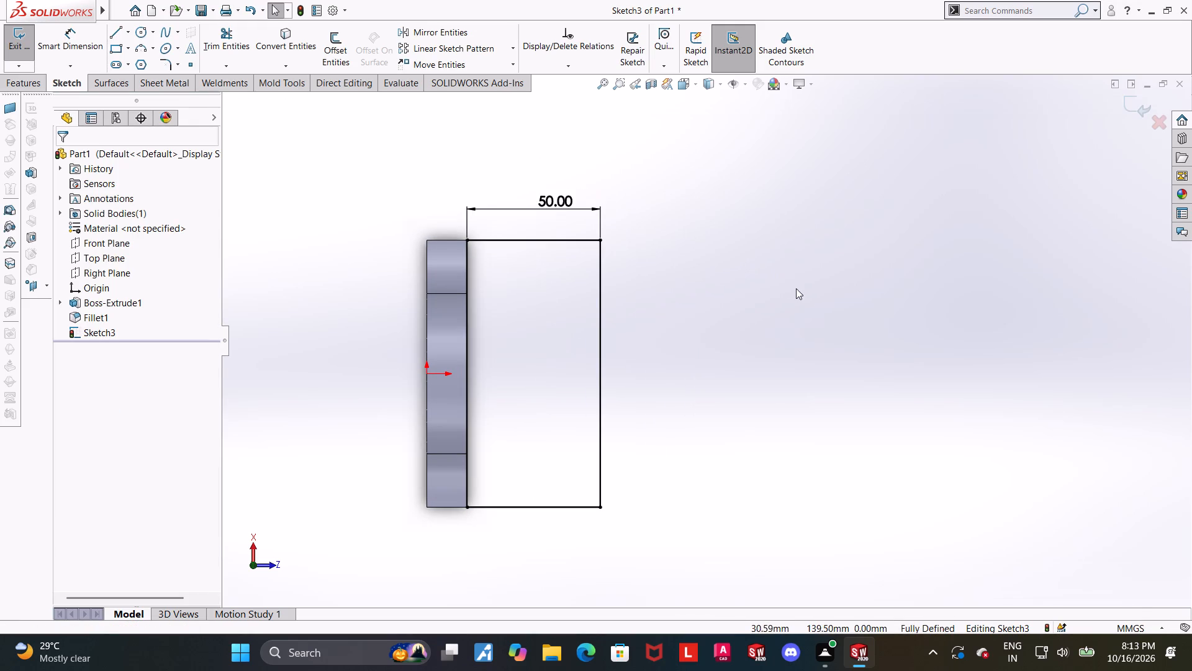
{"action": "scroll", "coordinate": [839, 291], "scroll_direction": "down", "scroll_amount": 1}
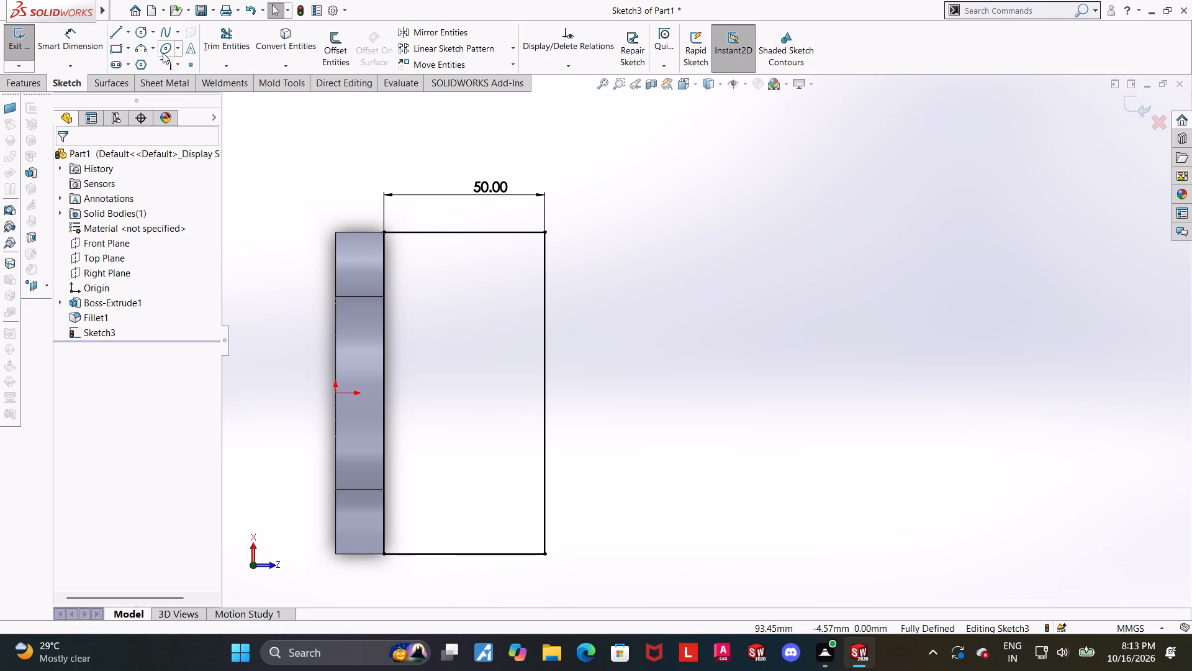
{"action": "left_click", "coordinate": [161, 64]}
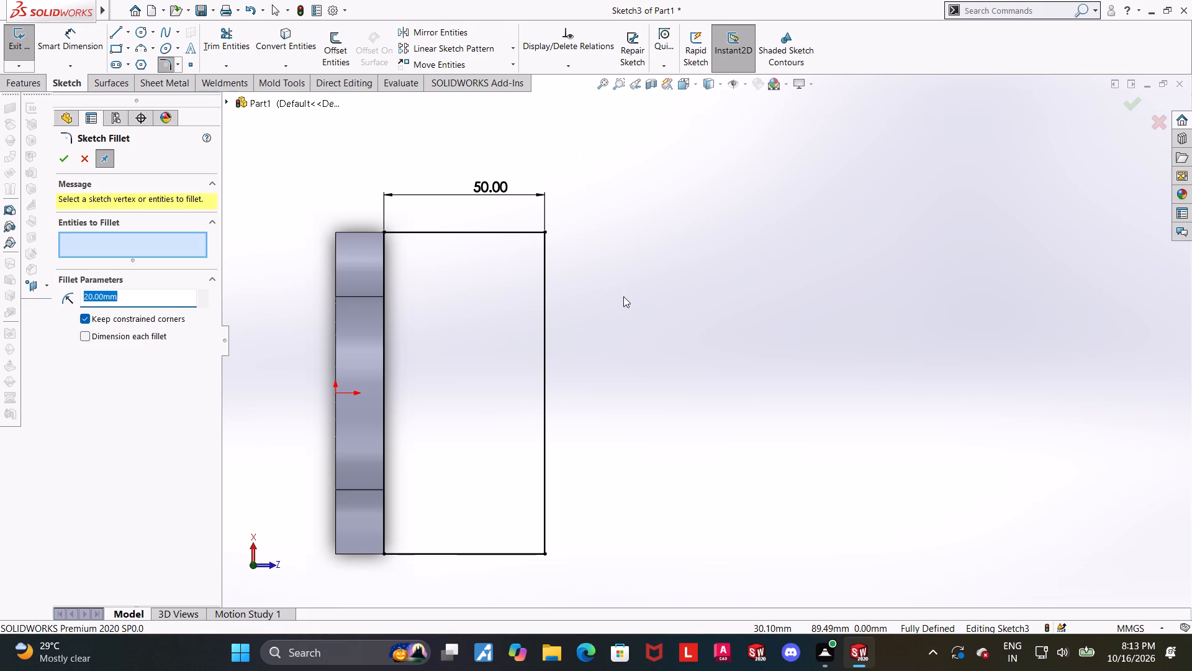
{"action": "type", "text": "15"}
{"action": "key", "text": "Return"}
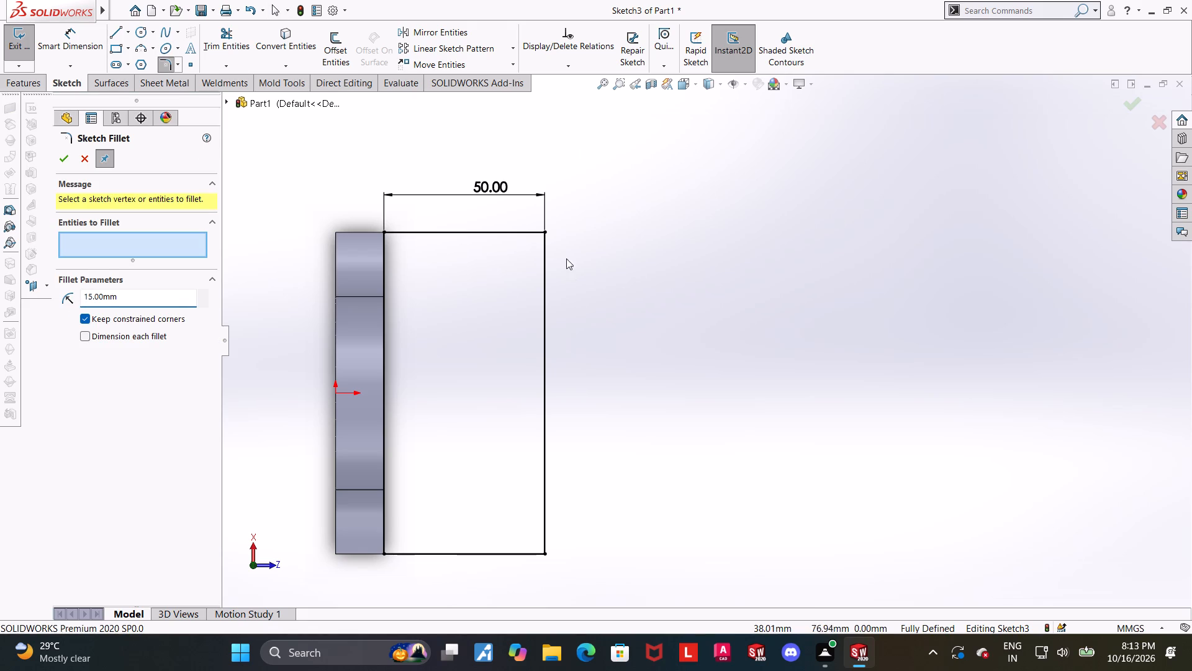
{"action": "left_click", "coordinate": [544, 233]}
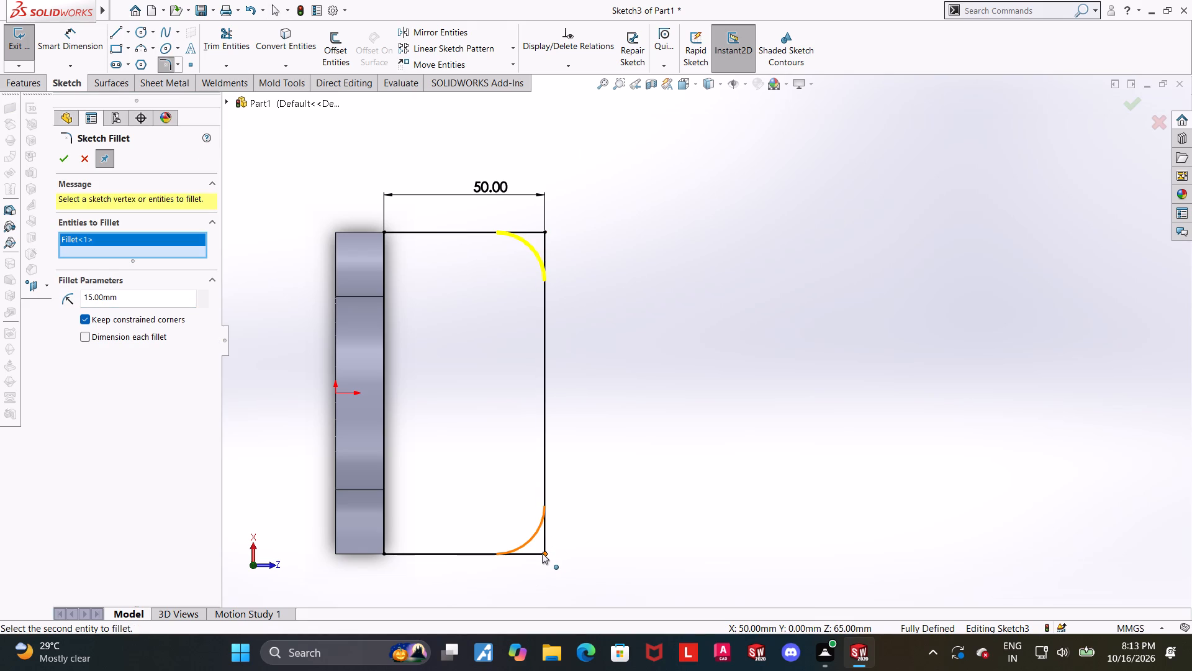
{"action": "left_click", "coordinate": [542, 553]}
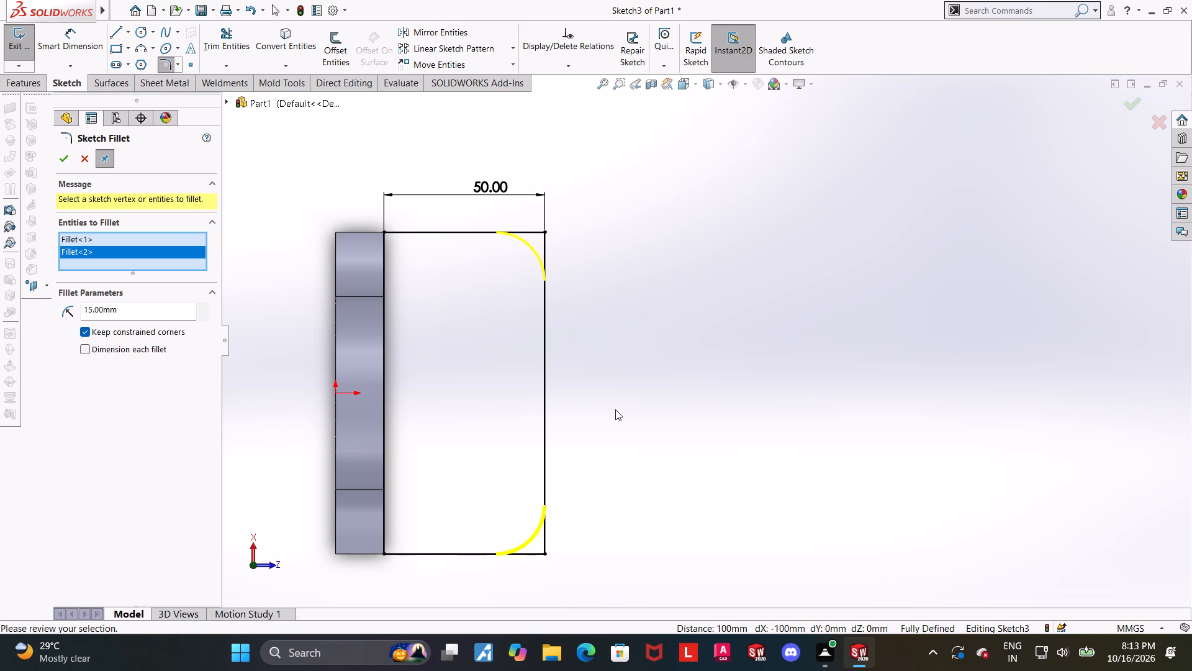
{"action": "scroll", "coordinate": [608, 425], "scroll_direction": "up", "scroll_amount": 1}
{"action": "scroll", "coordinate": [616, 434], "scroll_direction": "down", "scroll_amount": 2}
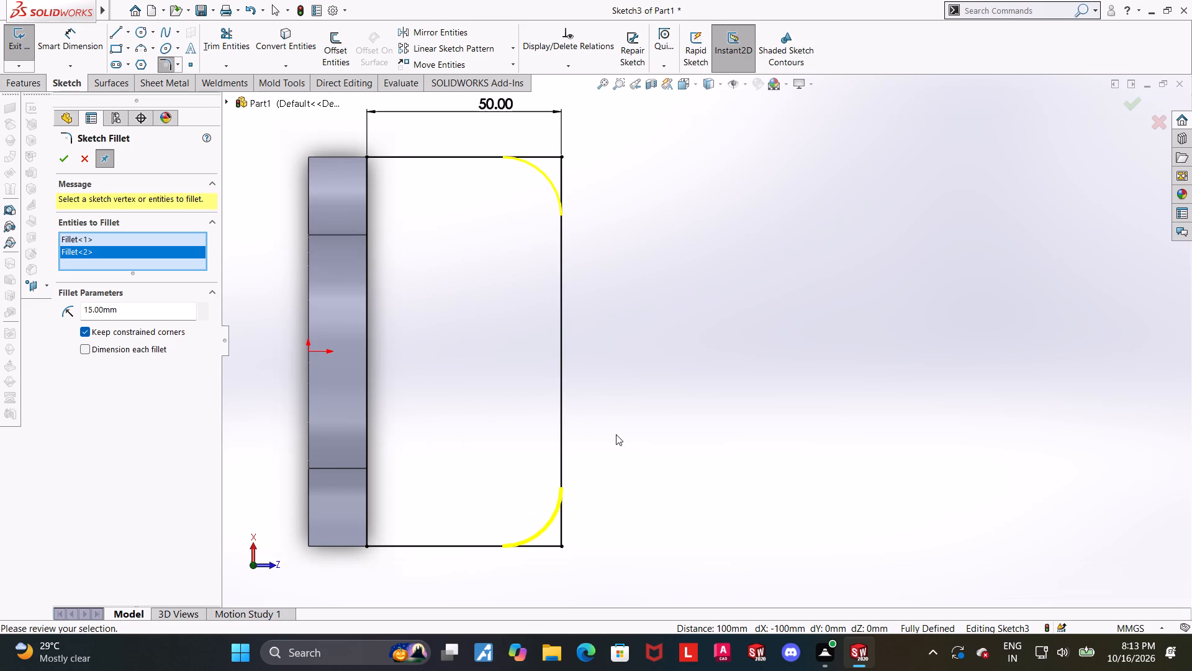
{"action": "left_click", "coordinate": [60, 163]}
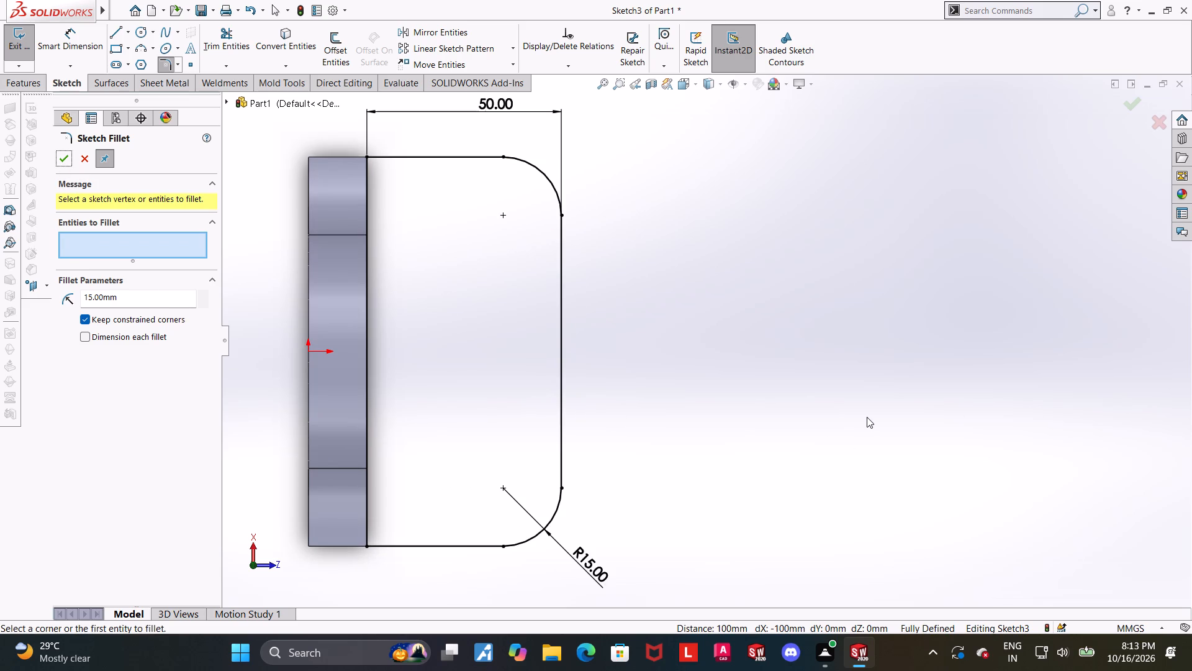
{"action": "scroll", "coordinate": [867, 417], "scroll_direction": "up", "scroll_amount": 1}
{"action": "left_click", "coordinate": [784, 365]}
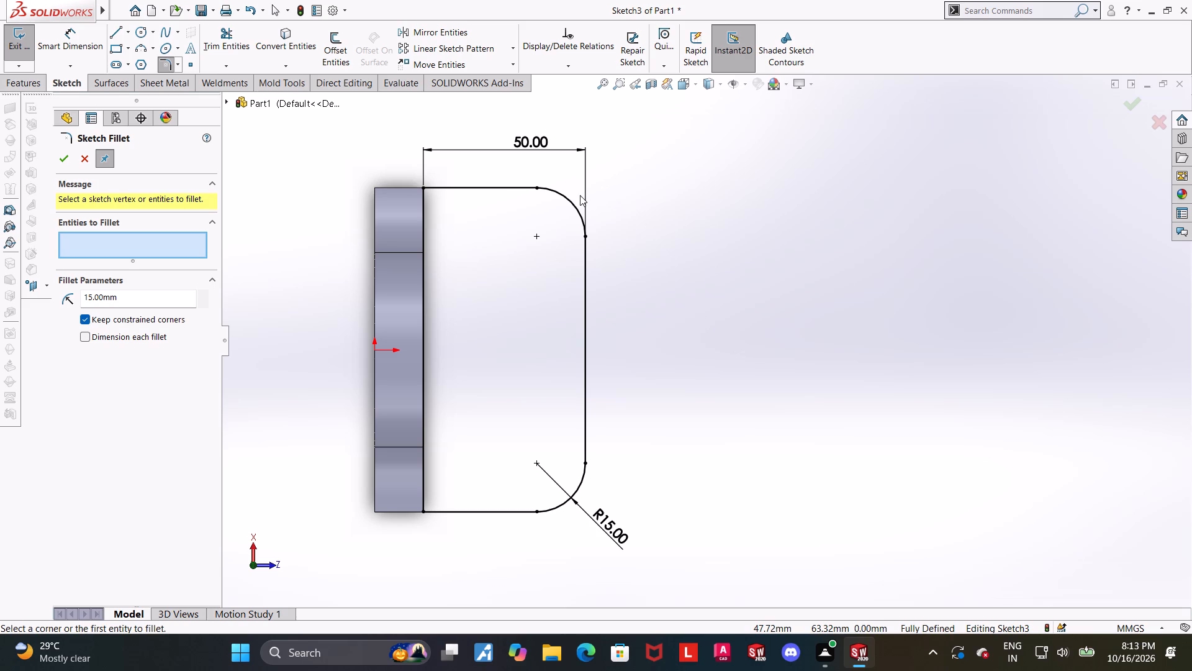
{"action": "scroll", "coordinate": [579, 195], "scroll_direction": "down", "scroll_amount": 1}
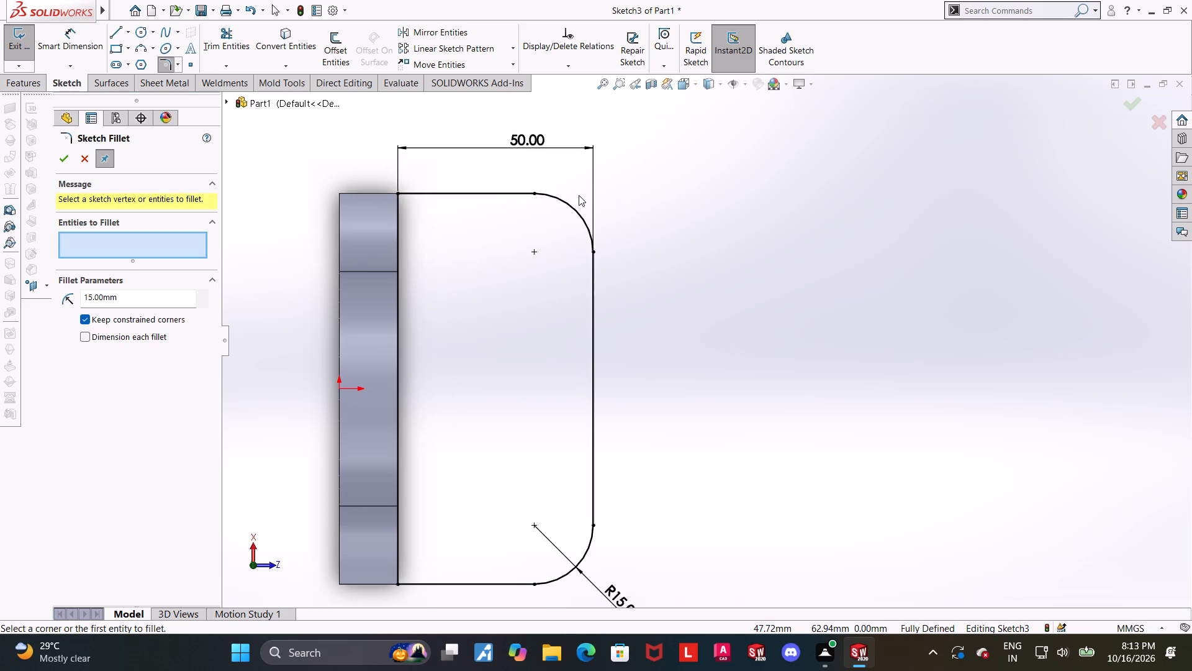
{"action": "scroll", "coordinate": [579, 195], "scroll_direction": "up", "scroll_amount": 1}
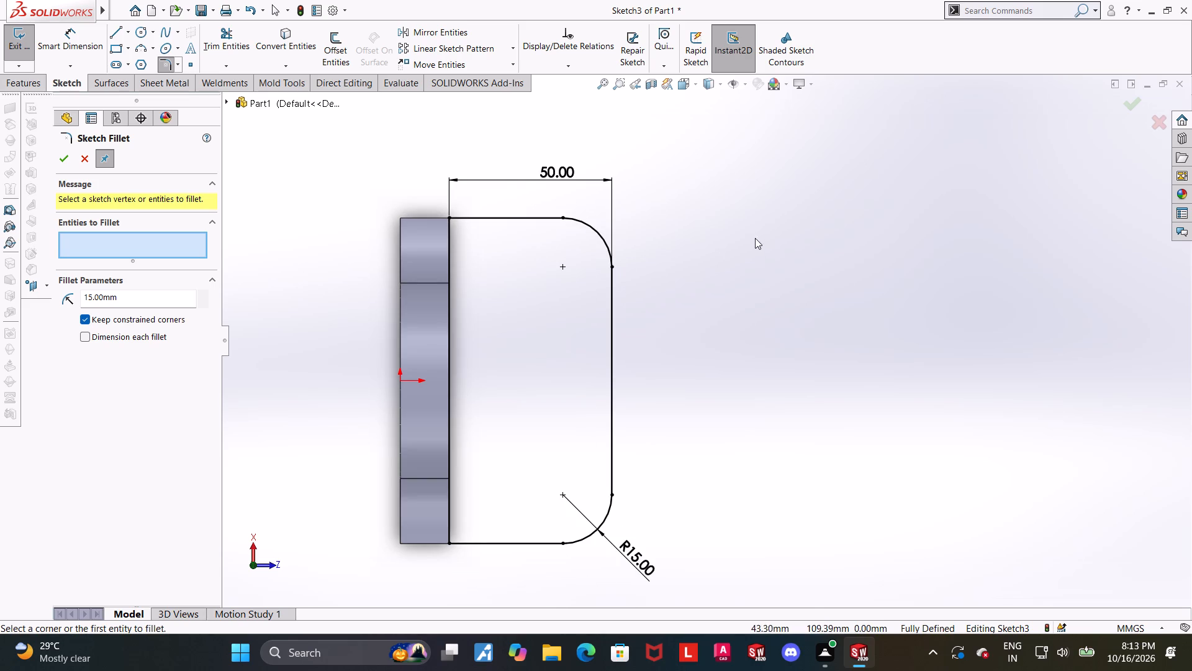
{"action": "scroll", "coordinate": [733, 229], "scroll_direction": "down", "scroll_amount": 1}
{"action": "left_click", "coordinate": [68, 157]}
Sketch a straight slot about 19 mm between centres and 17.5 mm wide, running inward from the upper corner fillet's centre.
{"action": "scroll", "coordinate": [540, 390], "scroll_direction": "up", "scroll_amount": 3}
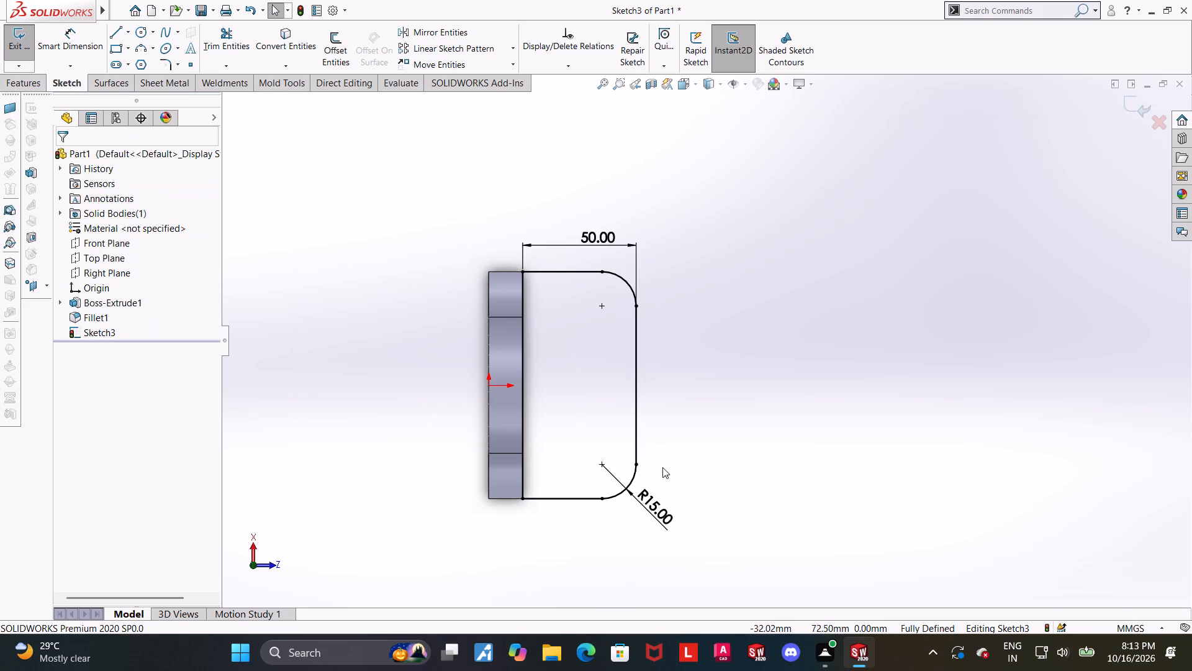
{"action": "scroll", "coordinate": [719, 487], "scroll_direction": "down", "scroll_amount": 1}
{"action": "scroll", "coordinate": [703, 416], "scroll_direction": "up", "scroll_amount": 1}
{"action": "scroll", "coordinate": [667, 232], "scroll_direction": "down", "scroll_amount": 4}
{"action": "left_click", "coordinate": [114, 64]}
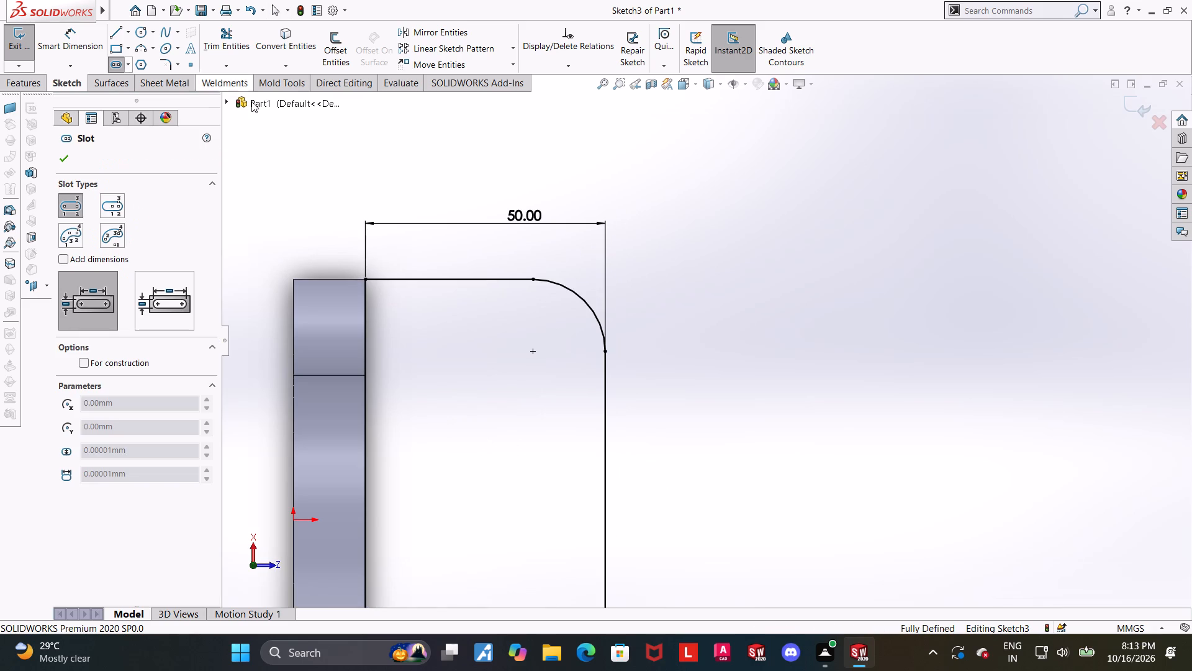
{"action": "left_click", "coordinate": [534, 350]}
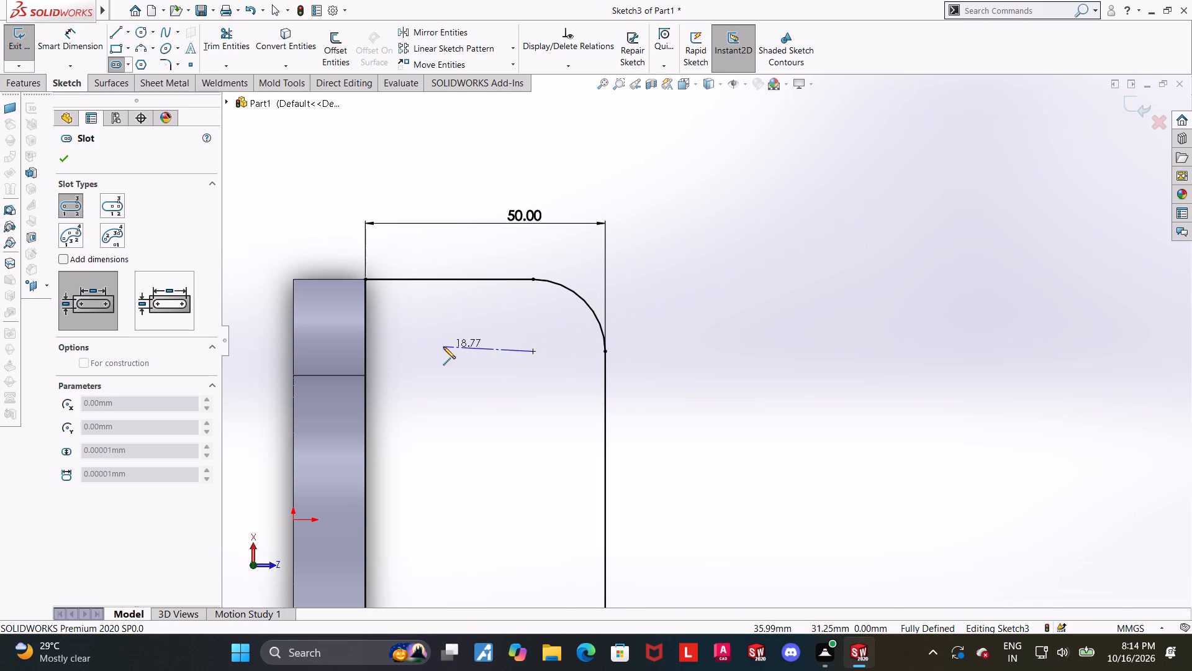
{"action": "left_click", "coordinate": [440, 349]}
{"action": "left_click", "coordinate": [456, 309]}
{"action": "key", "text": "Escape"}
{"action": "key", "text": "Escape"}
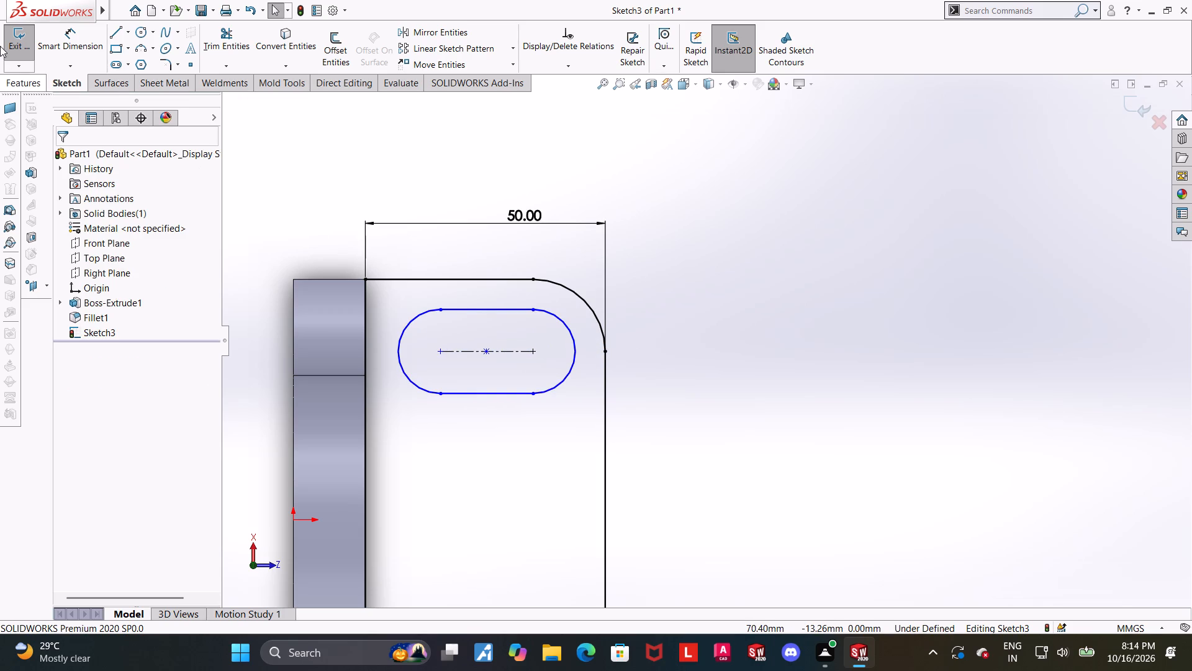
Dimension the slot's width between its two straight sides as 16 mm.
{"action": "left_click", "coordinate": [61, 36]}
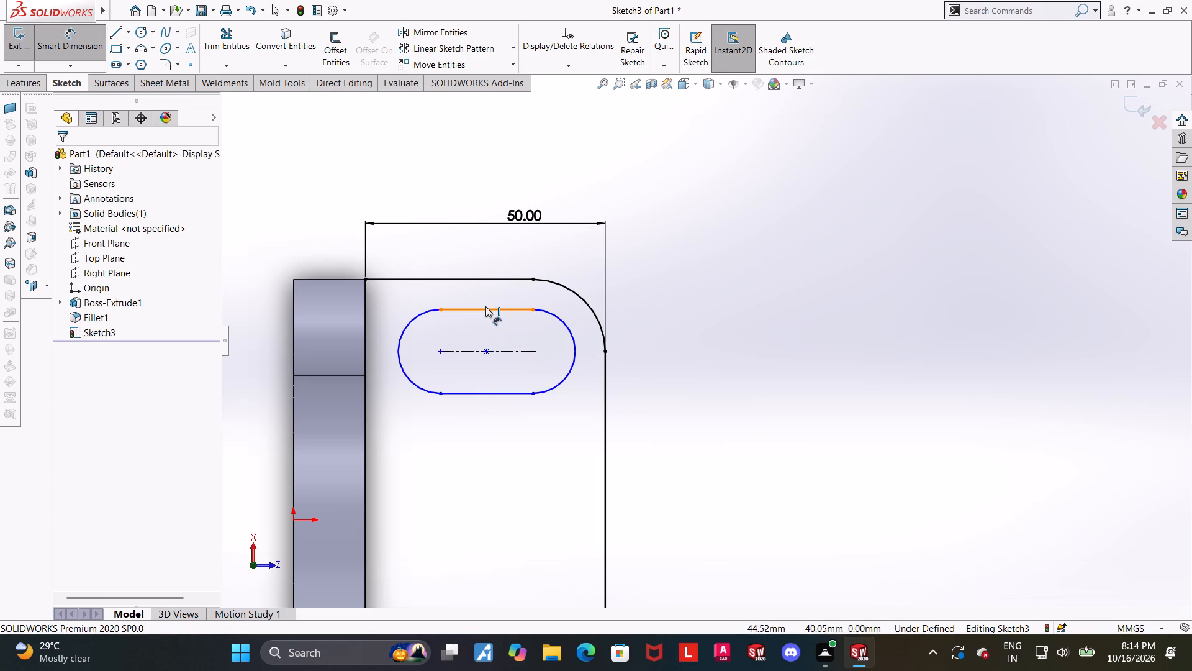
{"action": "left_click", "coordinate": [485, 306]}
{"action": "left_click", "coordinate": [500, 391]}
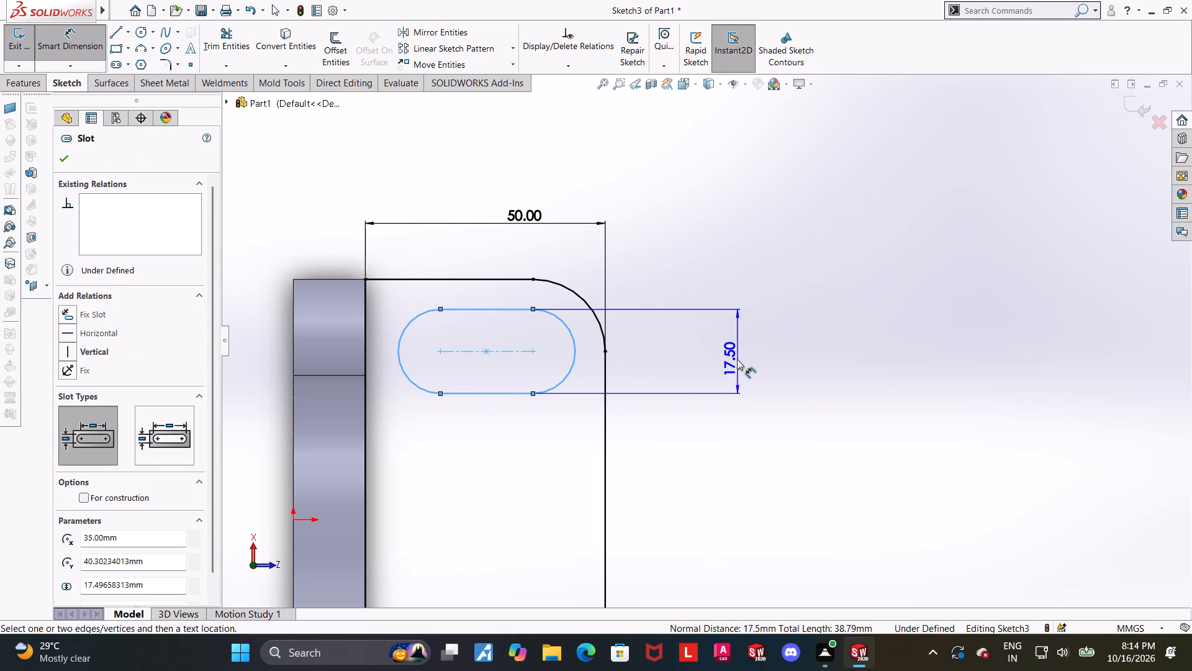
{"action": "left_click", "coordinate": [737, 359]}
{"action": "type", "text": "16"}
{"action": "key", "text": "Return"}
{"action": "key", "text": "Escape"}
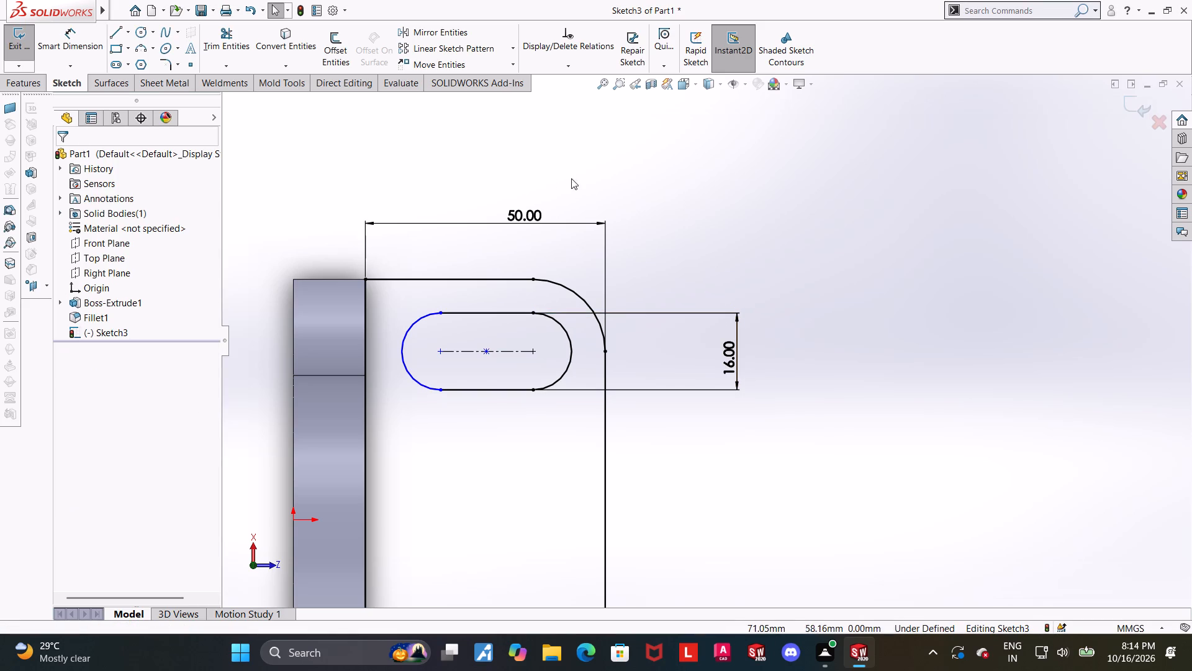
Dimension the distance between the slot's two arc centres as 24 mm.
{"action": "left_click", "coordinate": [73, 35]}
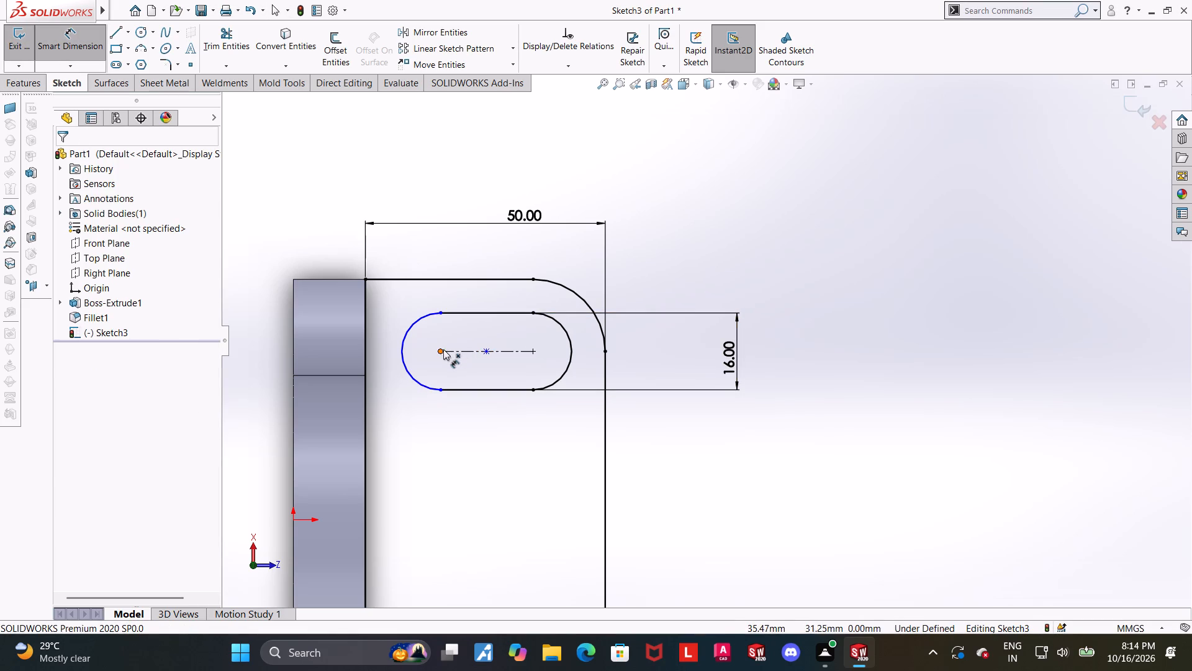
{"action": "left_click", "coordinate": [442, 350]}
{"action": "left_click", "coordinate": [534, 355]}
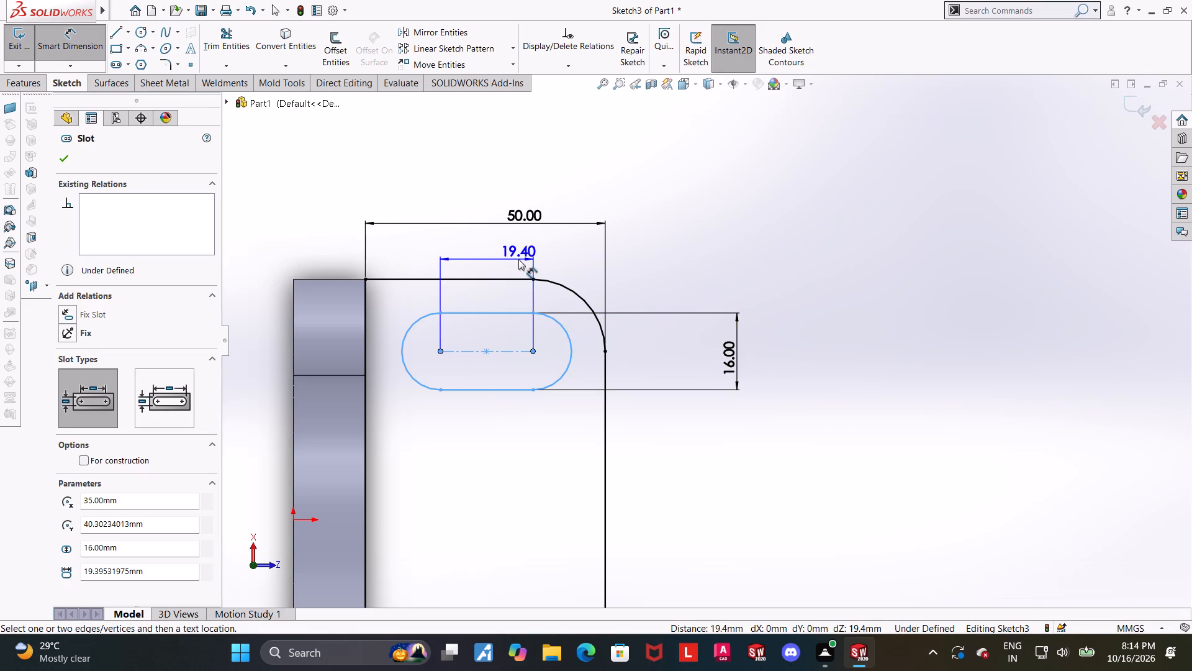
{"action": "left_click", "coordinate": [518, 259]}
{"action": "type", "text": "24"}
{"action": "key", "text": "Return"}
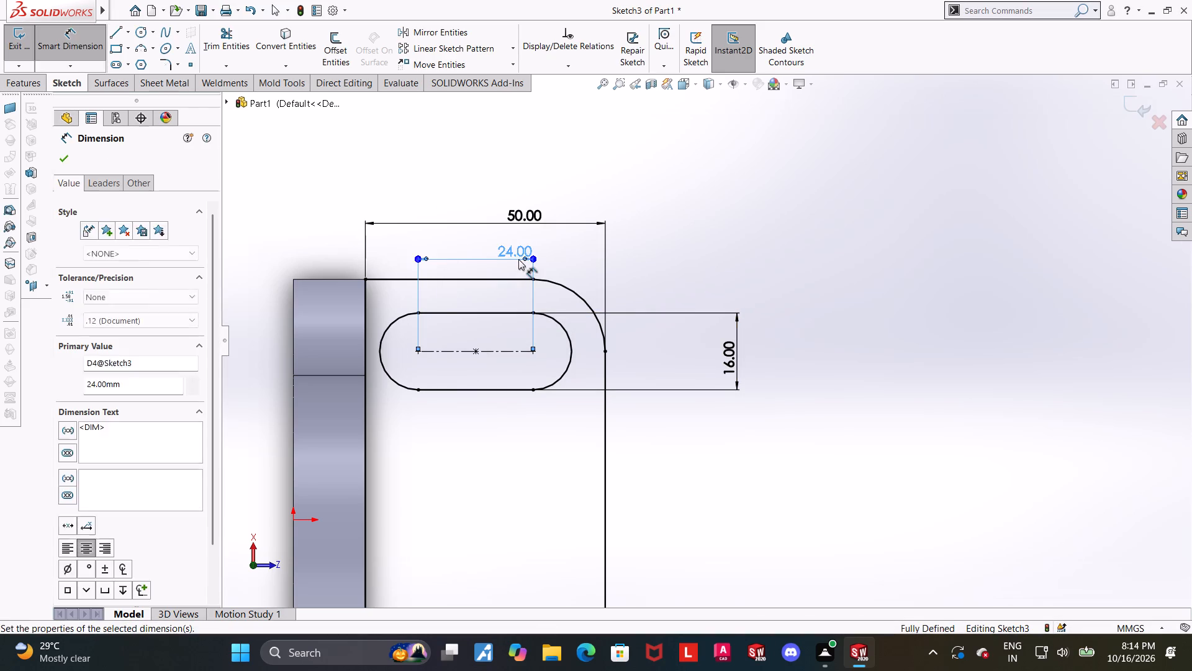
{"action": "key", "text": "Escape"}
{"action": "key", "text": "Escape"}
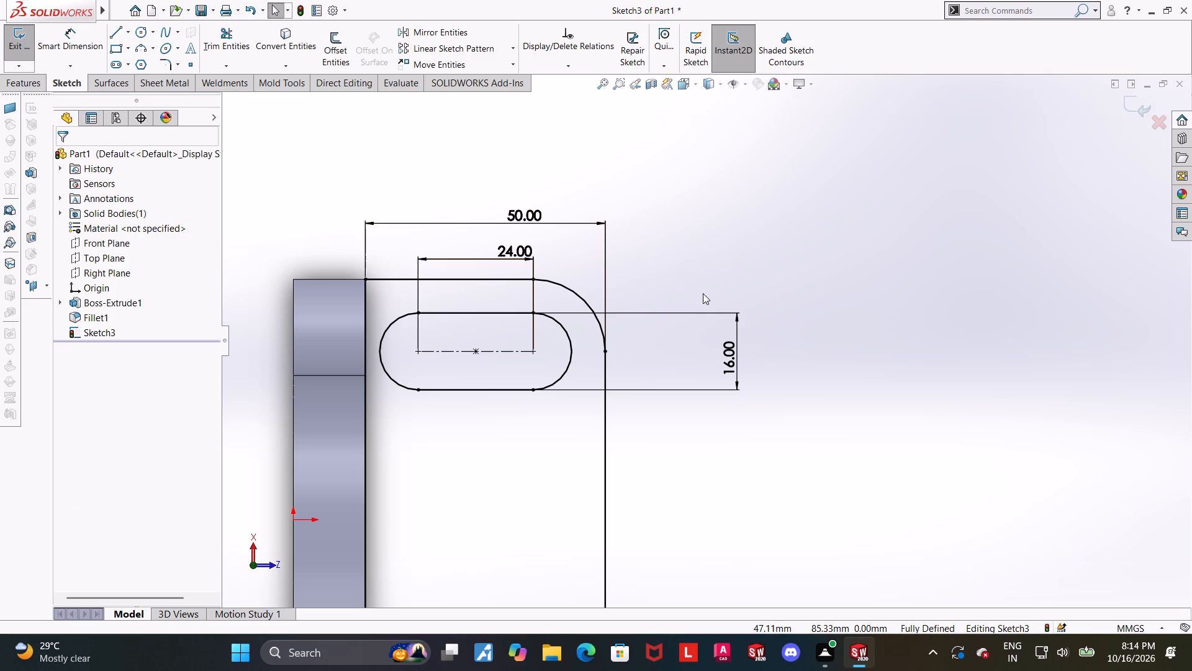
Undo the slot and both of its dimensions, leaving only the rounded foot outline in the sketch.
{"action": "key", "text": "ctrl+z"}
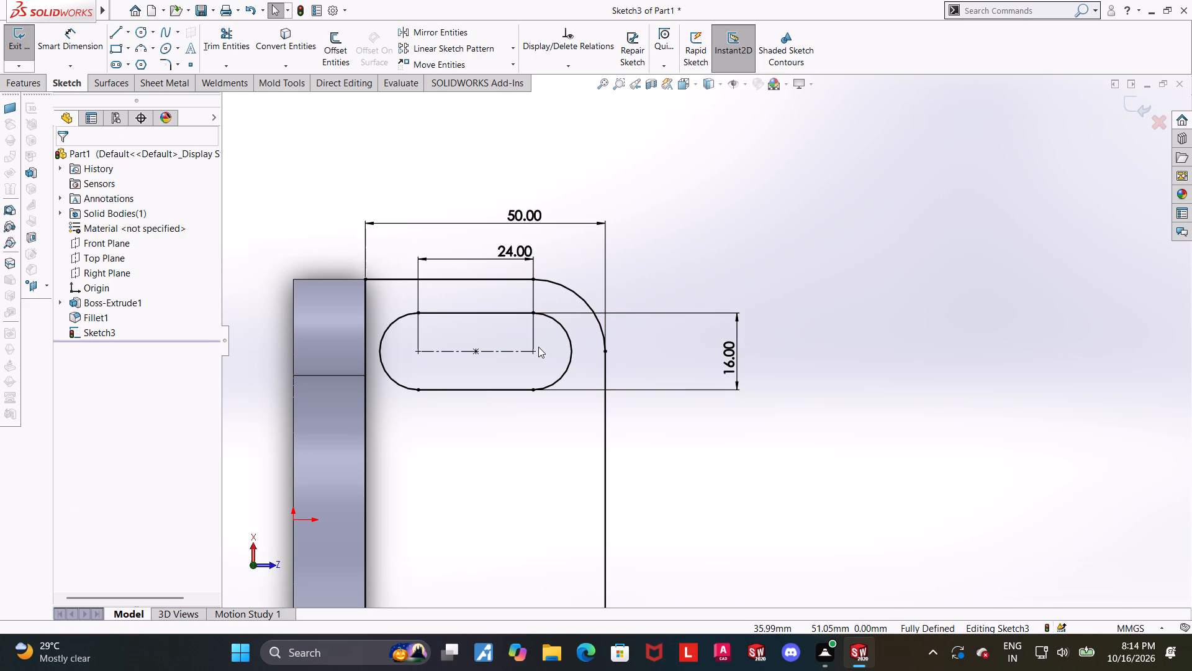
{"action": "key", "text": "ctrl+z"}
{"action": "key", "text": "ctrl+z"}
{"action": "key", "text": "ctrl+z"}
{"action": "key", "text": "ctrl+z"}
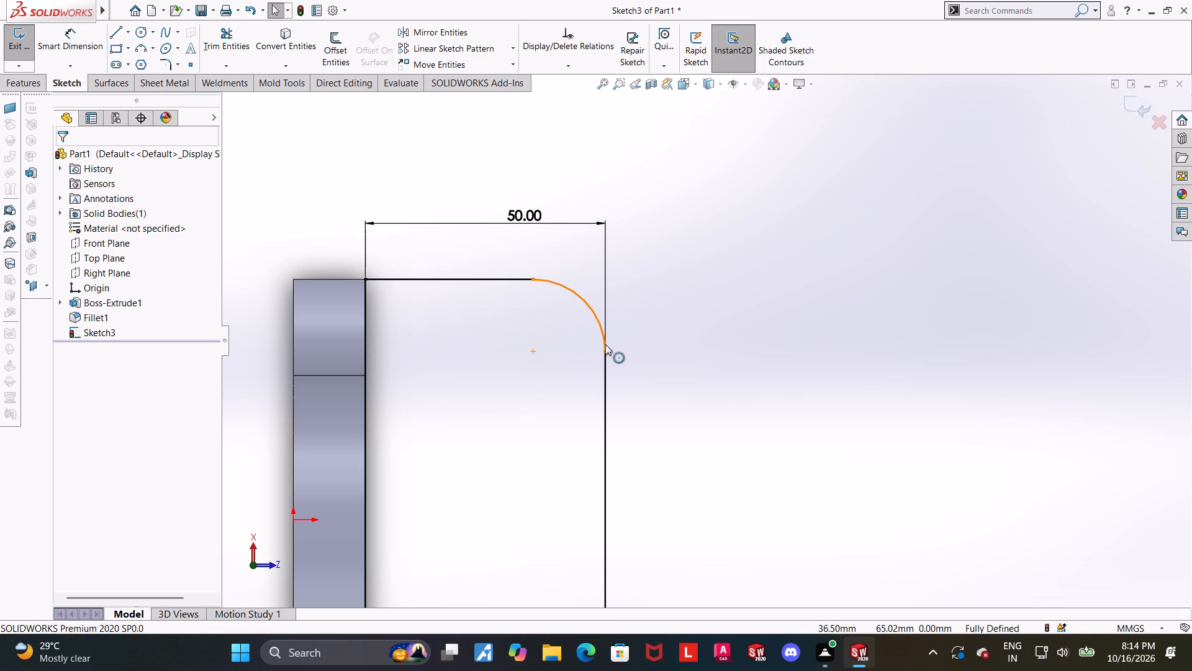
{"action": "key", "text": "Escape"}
Sketch a straight slot about 25 mm between centres and 13 mm wide, level with the upper corner fillet's centre and starting just outside it.
{"action": "left_click", "coordinate": [117, 63]}
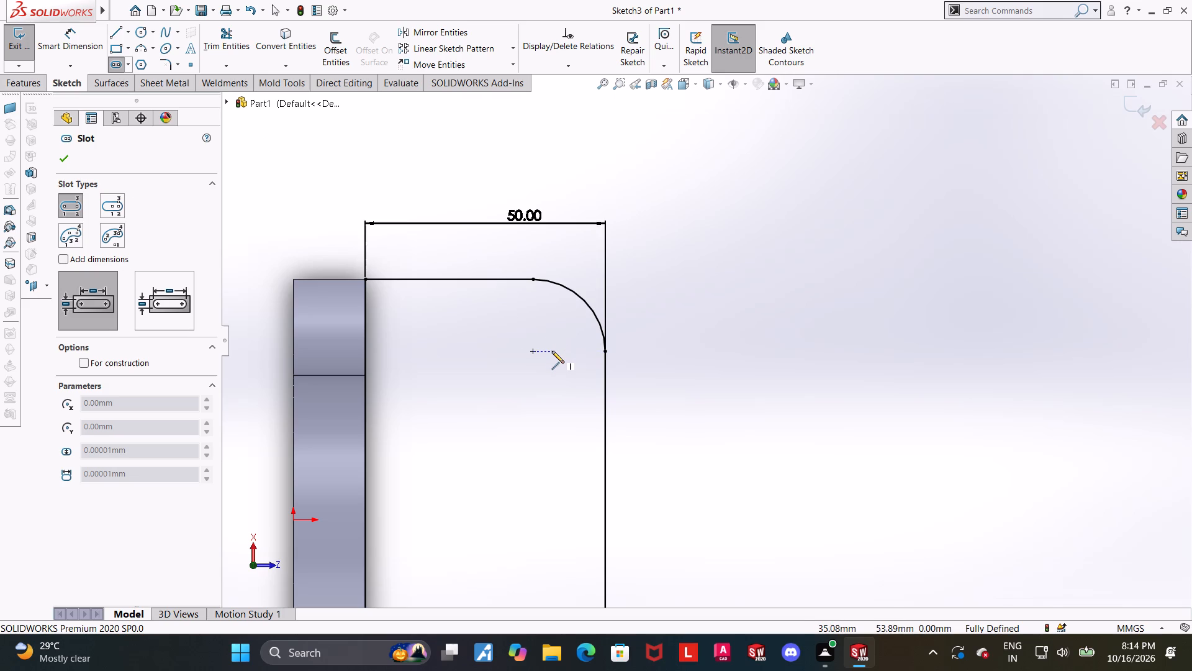
{"action": "left_click", "coordinate": [543, 350]}
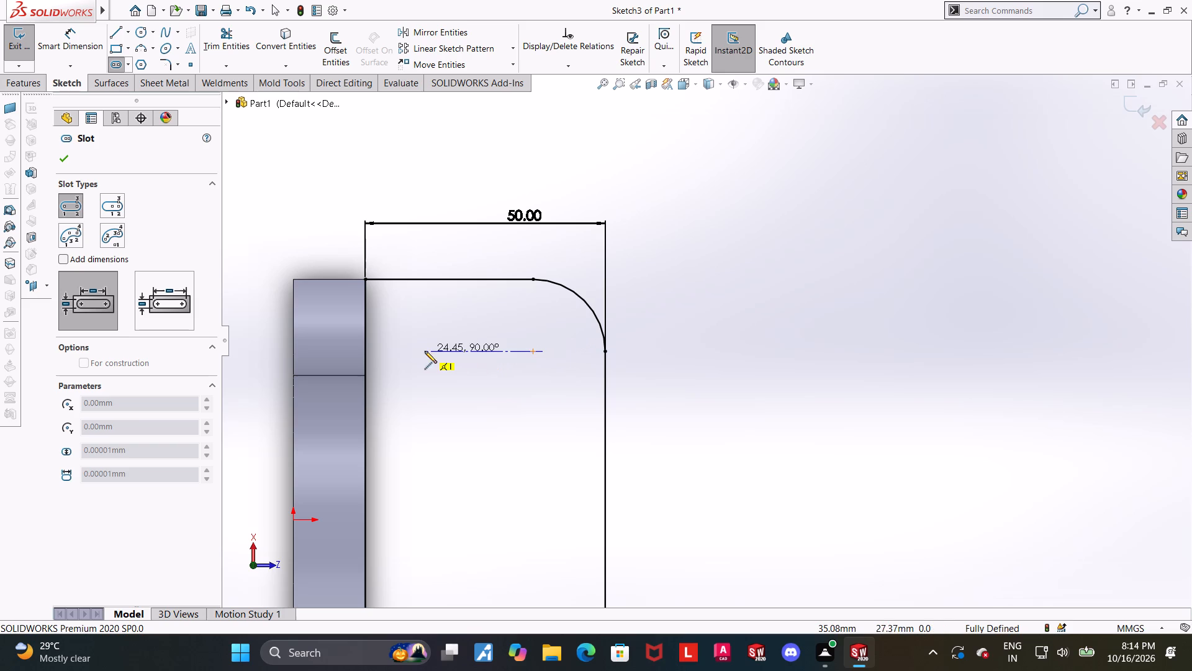
{"action": "left_click", "coordinate": [425, 351]}
{"action": "left_click", "coordinate": [428, 319]}
{"action": "key", "text": "Escape"}
{"action": "key", "text": "Escape"}
Dimension the new slot's width between its straight sides as 16 mm.
{"action": "left_click", "coordinate": [48, 41]}
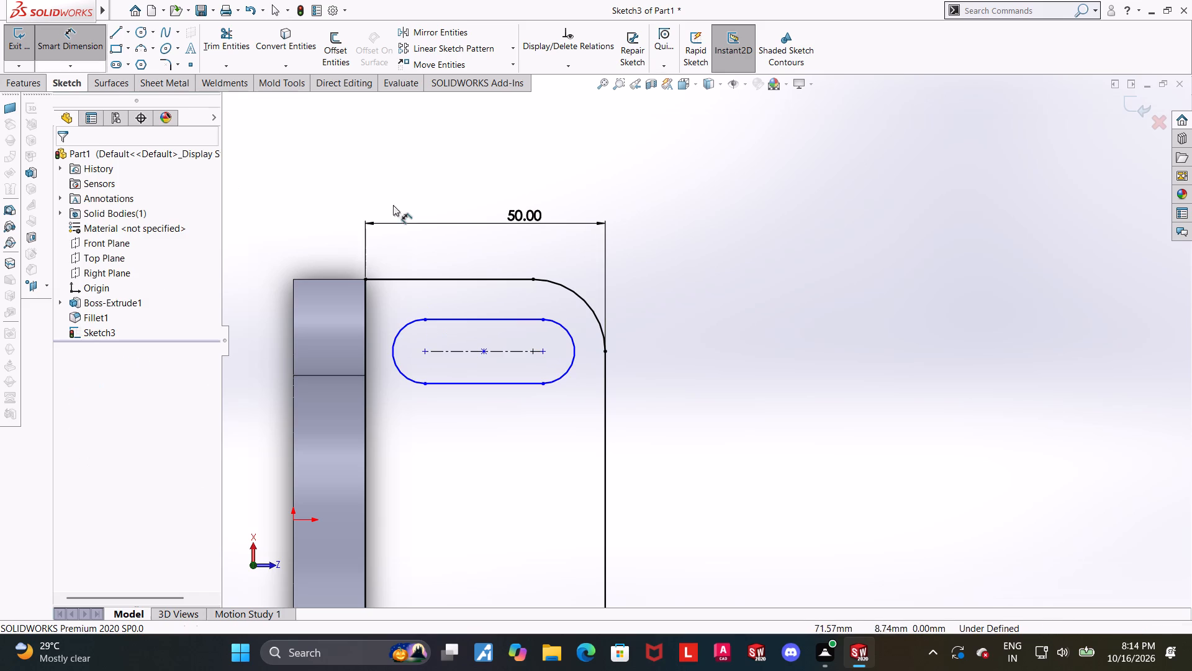
{"action": "left_click", "coordinate": [500, 319]}
{"action": "left_click", "coordinate": [506, 381]}
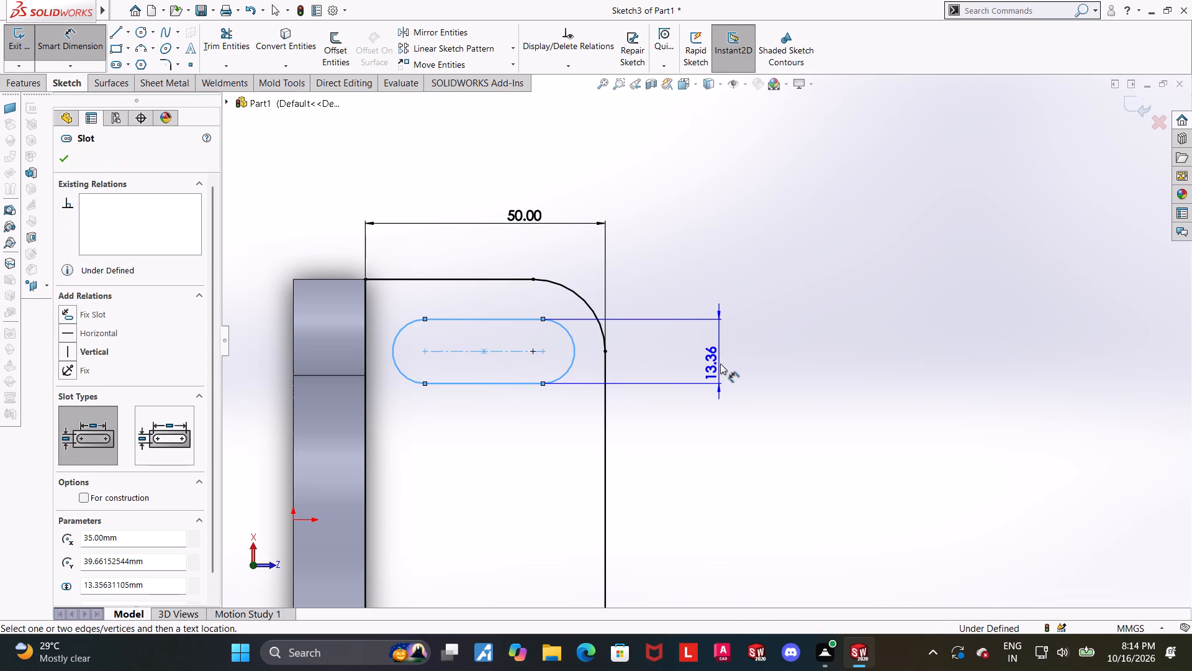
{"action": "left_click", "coordinate": [720, 363]}
{"action": "type", "text": "16"}
{"action": "key", "text": "Return"}
{"action": "key", "text": "Escape"}
{"action": "key", "text": "Escape"}
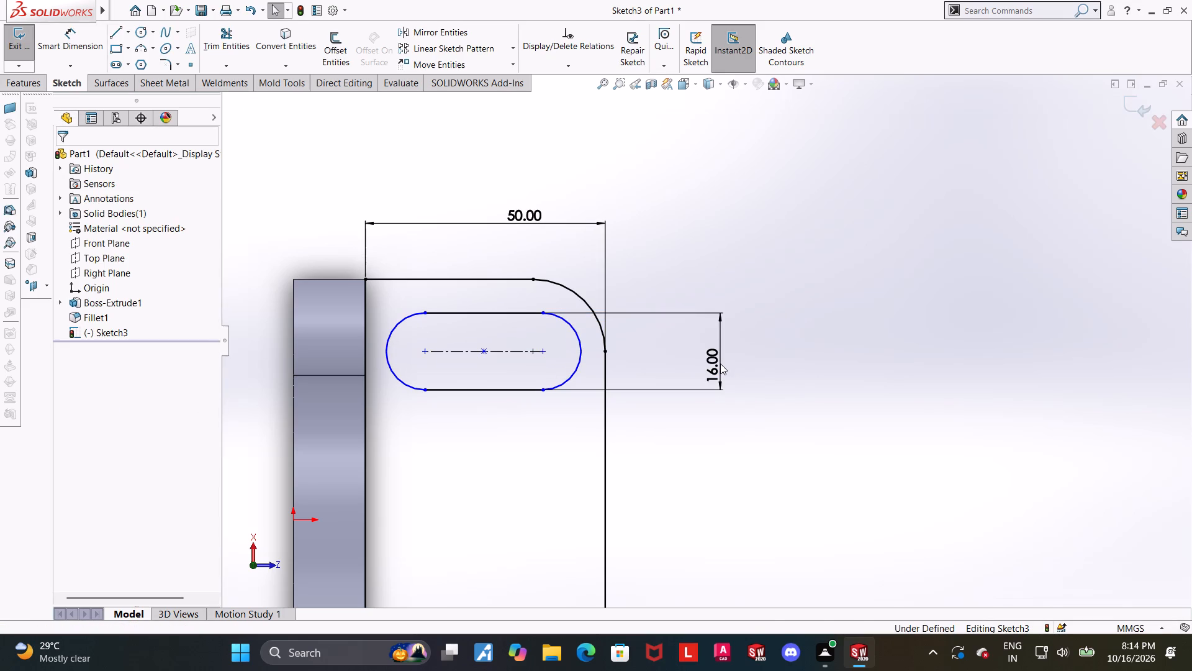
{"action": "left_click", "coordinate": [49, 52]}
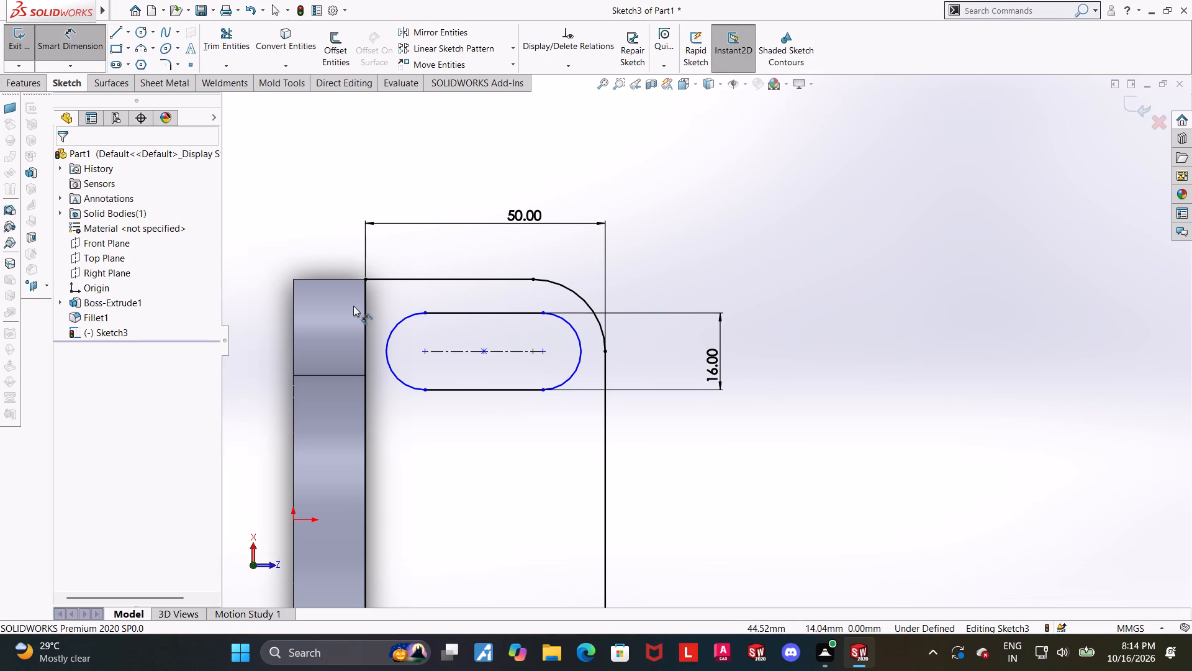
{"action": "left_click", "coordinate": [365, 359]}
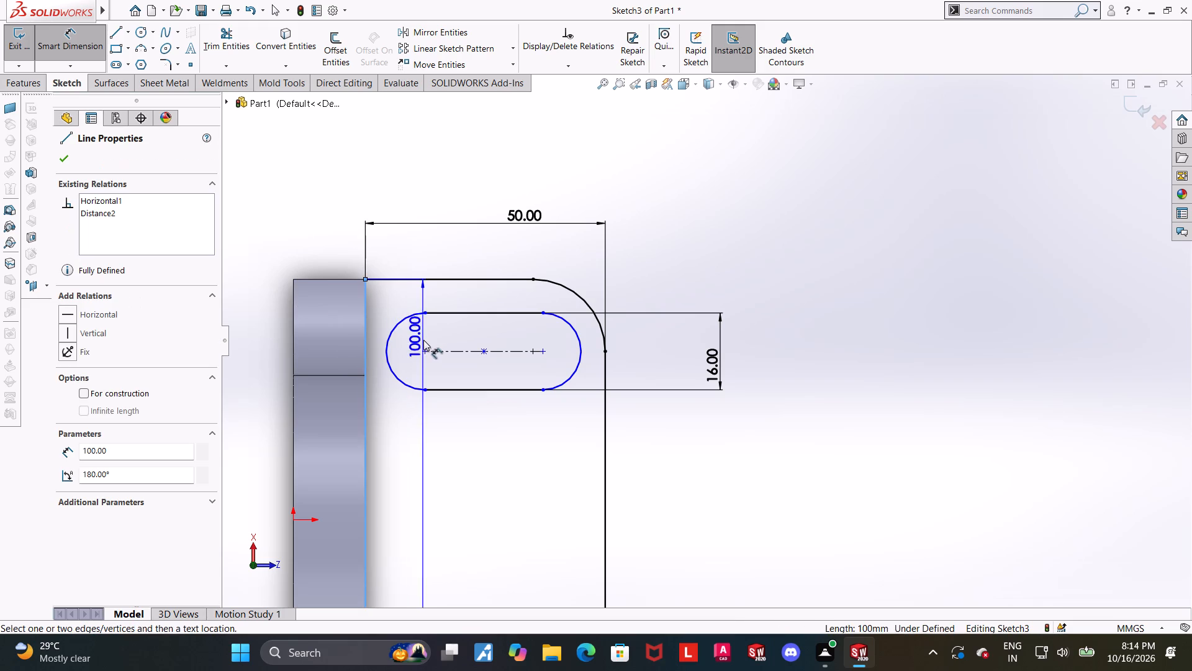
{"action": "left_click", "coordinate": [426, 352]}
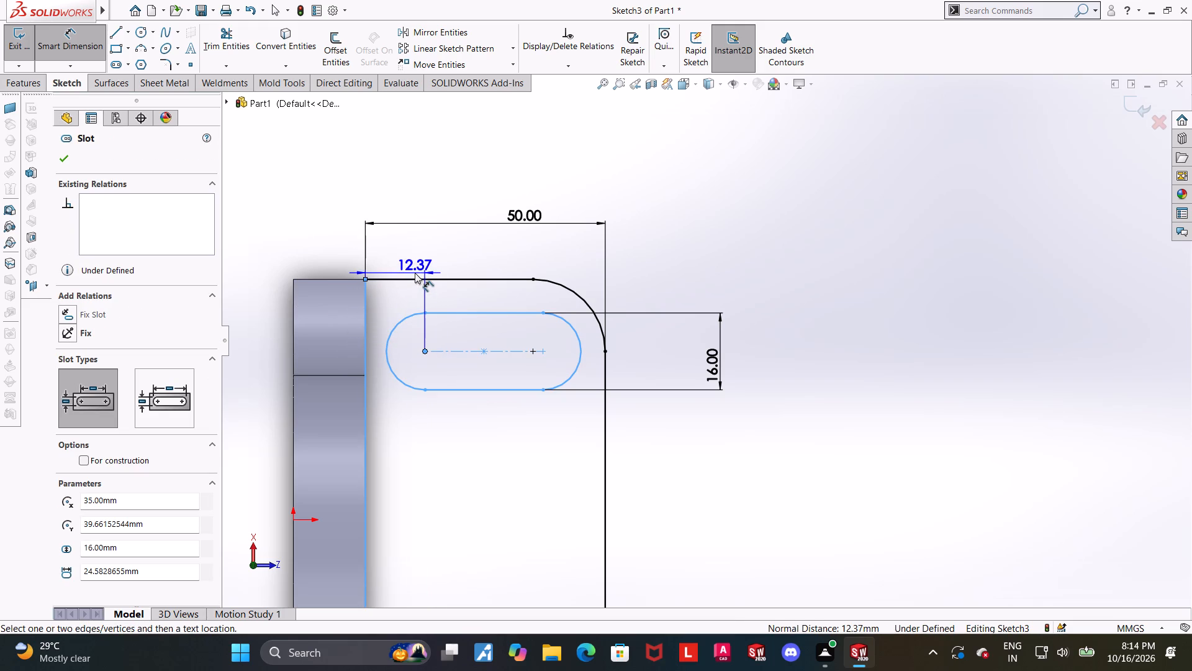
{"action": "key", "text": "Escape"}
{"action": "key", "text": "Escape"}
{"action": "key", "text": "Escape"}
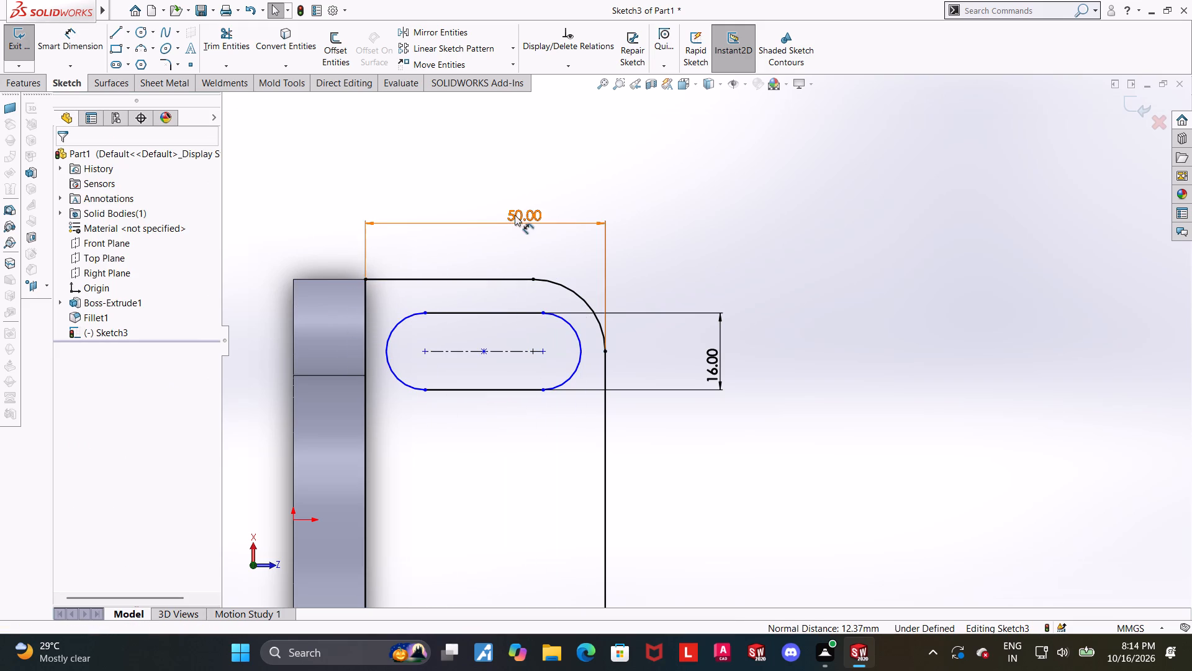
Set the foot's depth dimension from the base edge to the outer line to 50+15, giving 65 mm.
{"action": "double_click", "coordinate": [515, 215]}
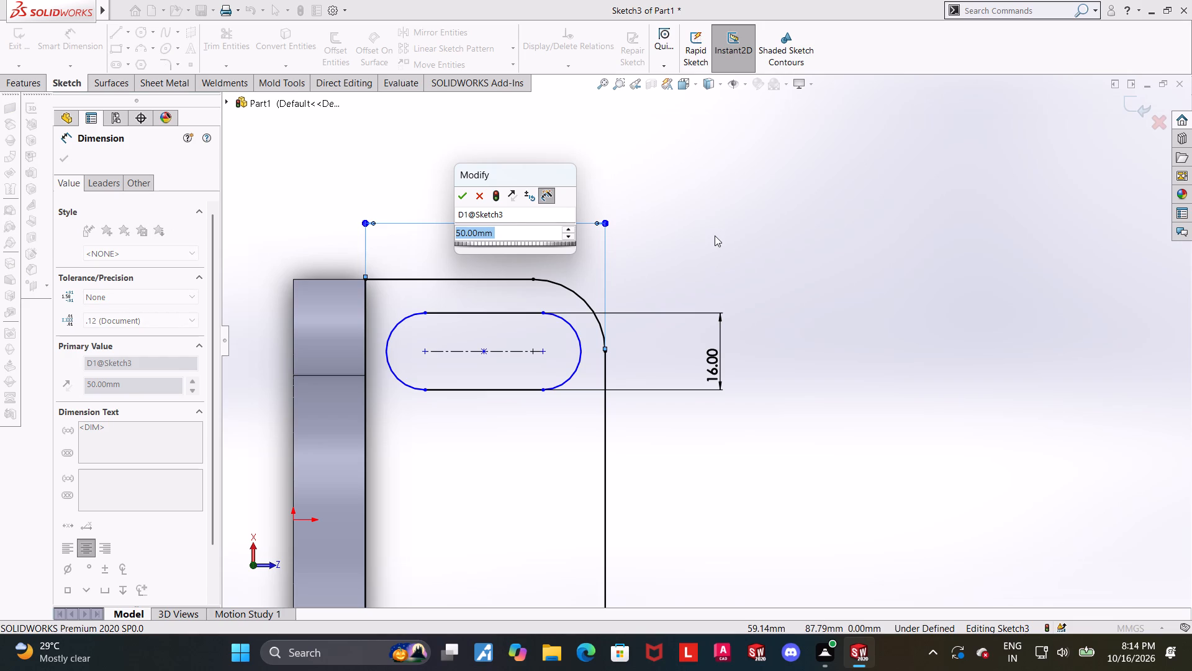
{"action": "type", "text": "50+"}
{"action": "type", "text": "15"}
{"action": "key", "text": "Return"}
{"action": "key", "text": "Escape"}
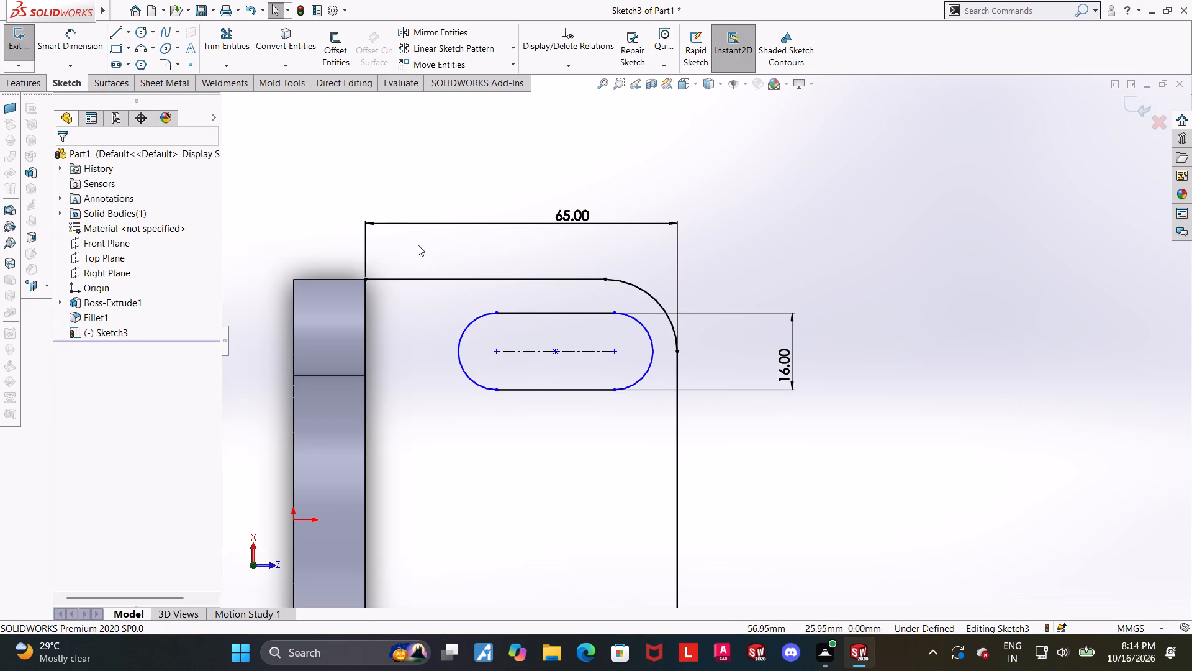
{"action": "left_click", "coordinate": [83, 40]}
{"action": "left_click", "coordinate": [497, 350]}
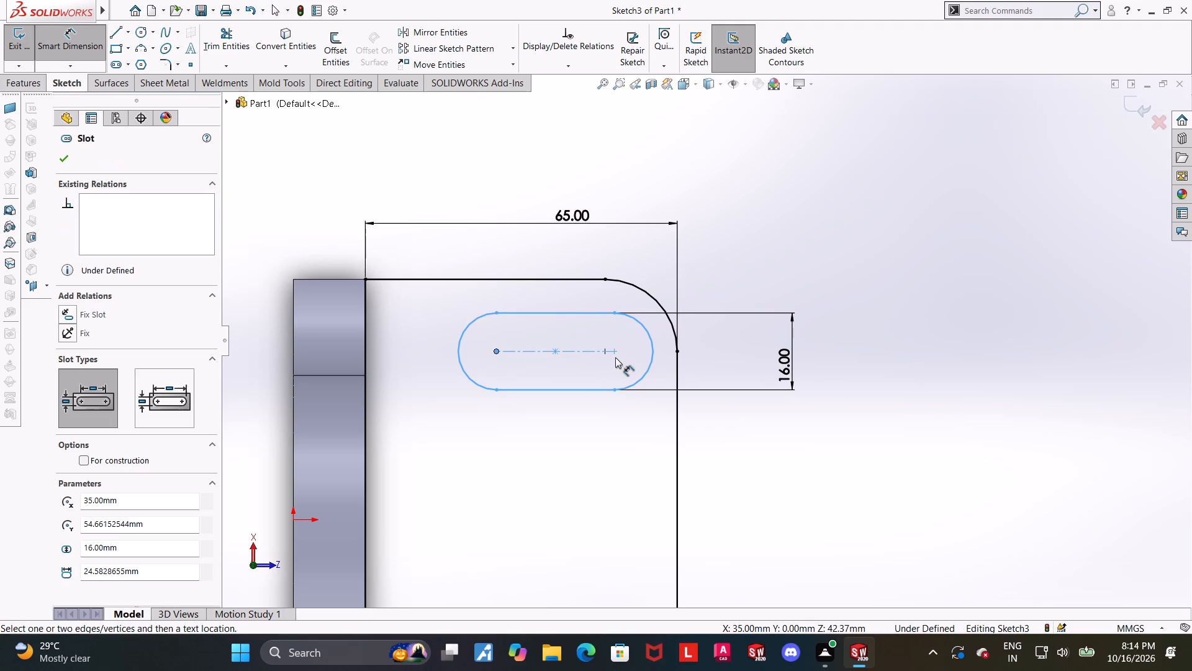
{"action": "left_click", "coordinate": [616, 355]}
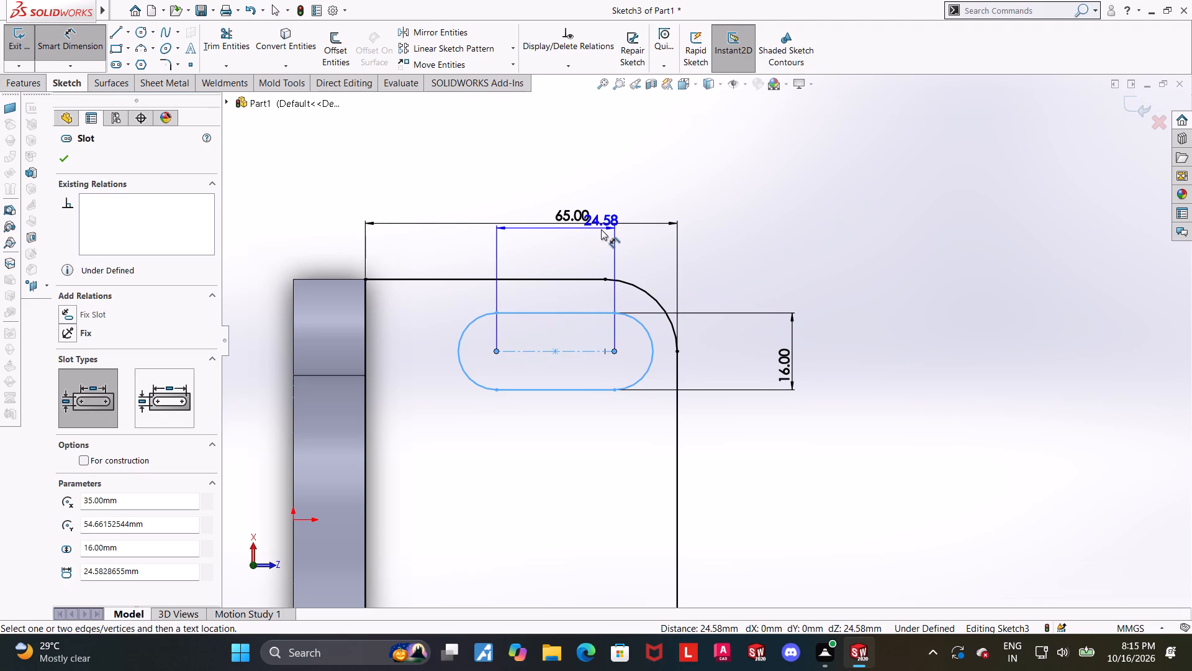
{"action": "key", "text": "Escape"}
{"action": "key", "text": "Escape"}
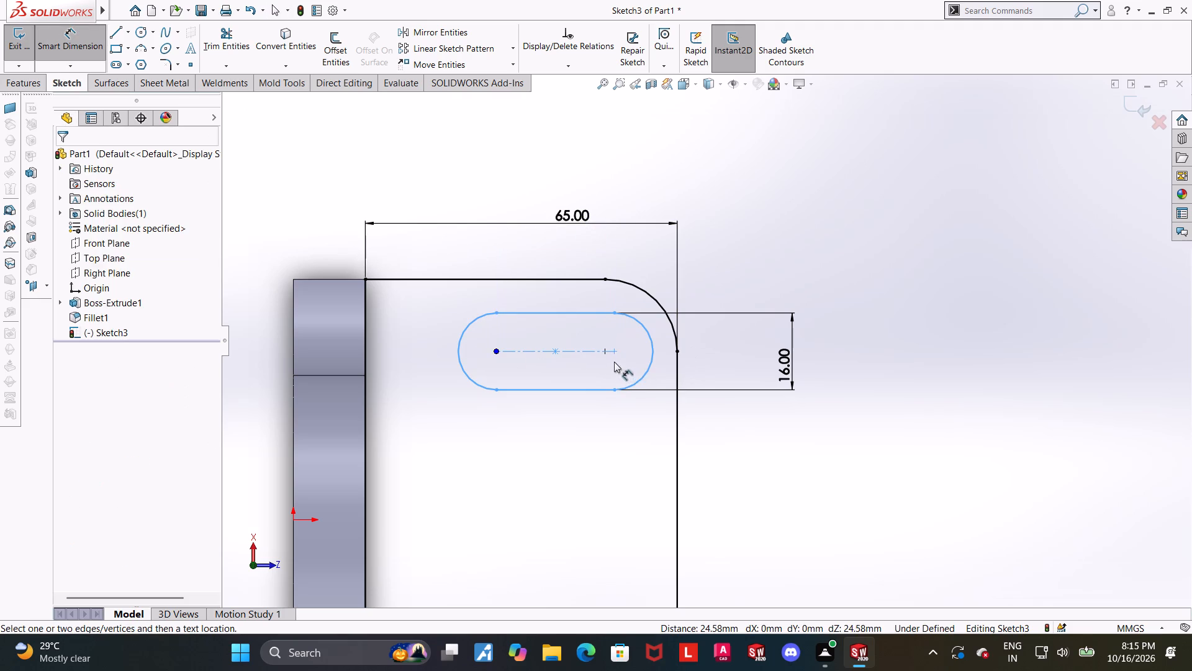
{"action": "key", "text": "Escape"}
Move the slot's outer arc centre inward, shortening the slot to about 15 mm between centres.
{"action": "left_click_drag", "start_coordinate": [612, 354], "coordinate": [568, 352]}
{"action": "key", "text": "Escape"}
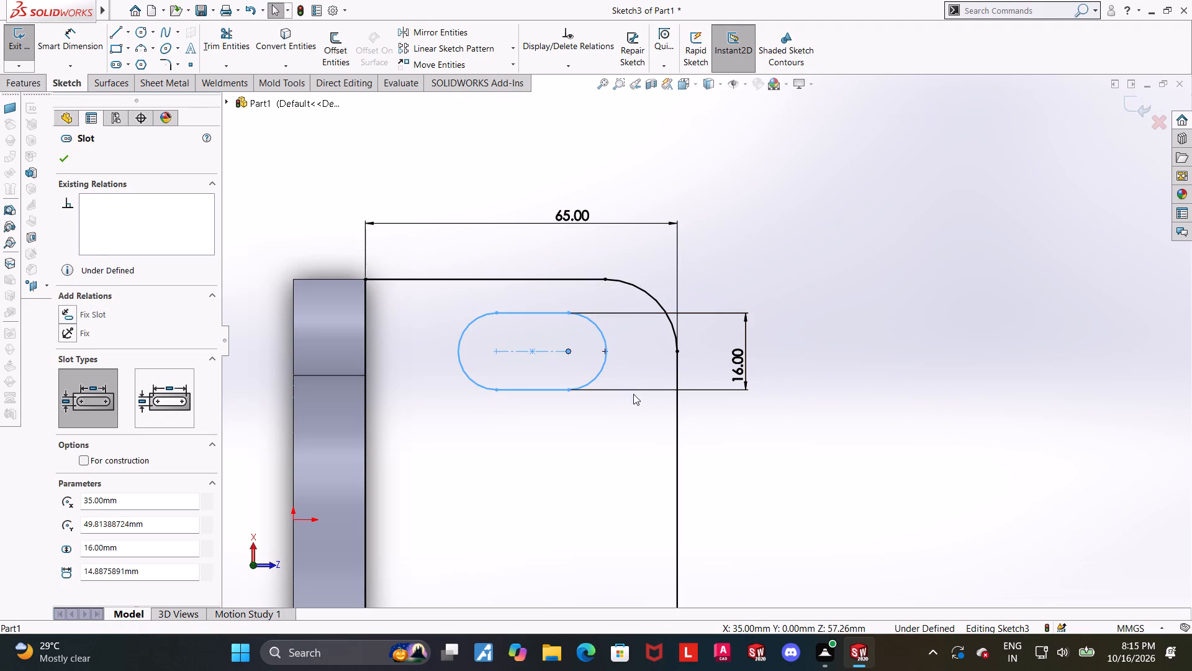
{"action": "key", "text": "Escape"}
Dimension the distance between the slot's two arc centres as 24 mm.
{"action": "left_click", "coordinate": [66, 42]}
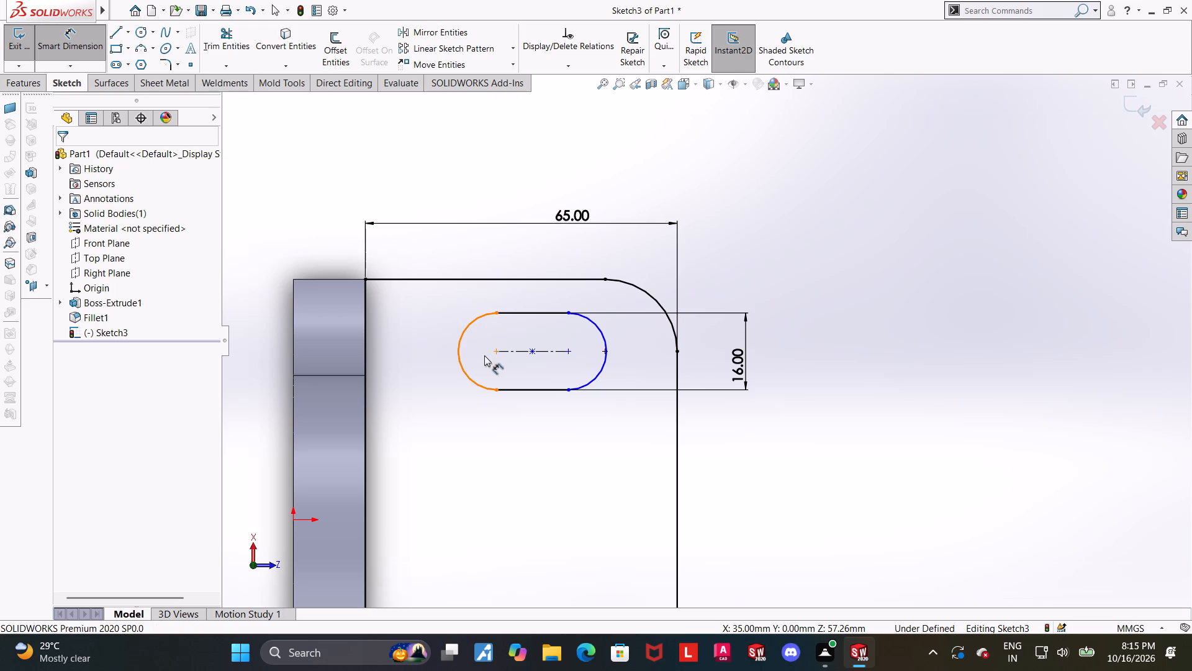
{"action": "left_click", "coordinate": [495, 354]}
{"action": "left_click", "coordinate": [568, 355]}
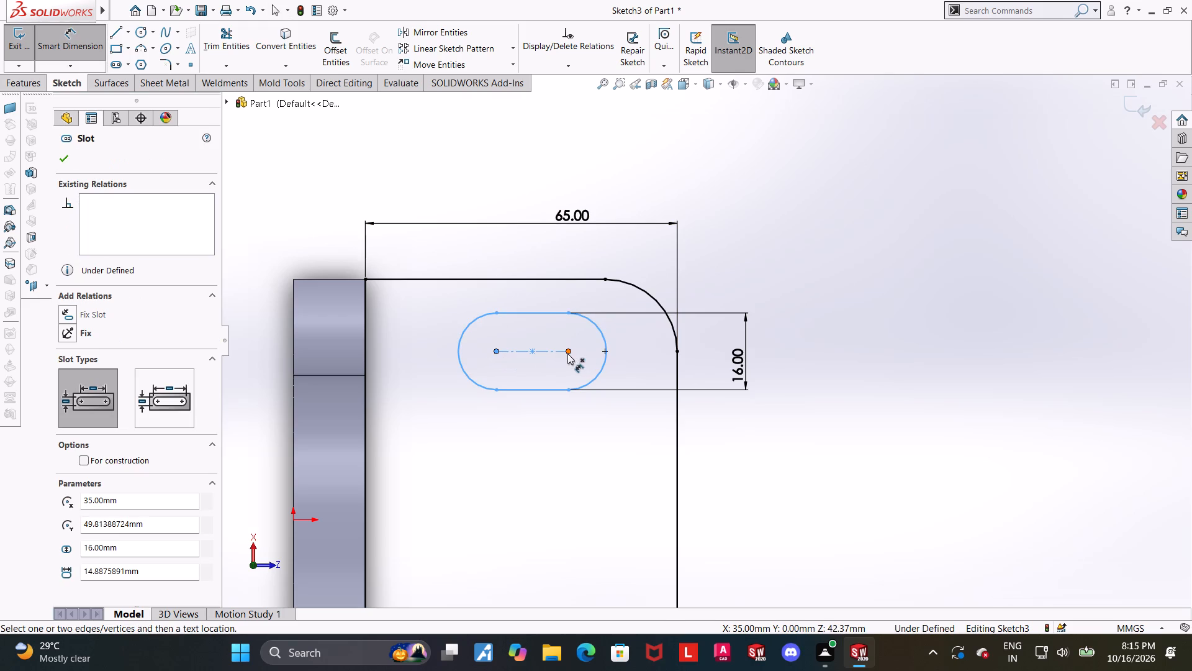
{"action": "left_click", "coordinate": [567, 354]}
{"action": "left_click", "coordinate": [546, 263]}
{"action": "type", "text": "24"}
{"action": "key", "text": "Return"}
{"action": "key", "text": "Escape"}
{"action": "key", "text": "Escape"}
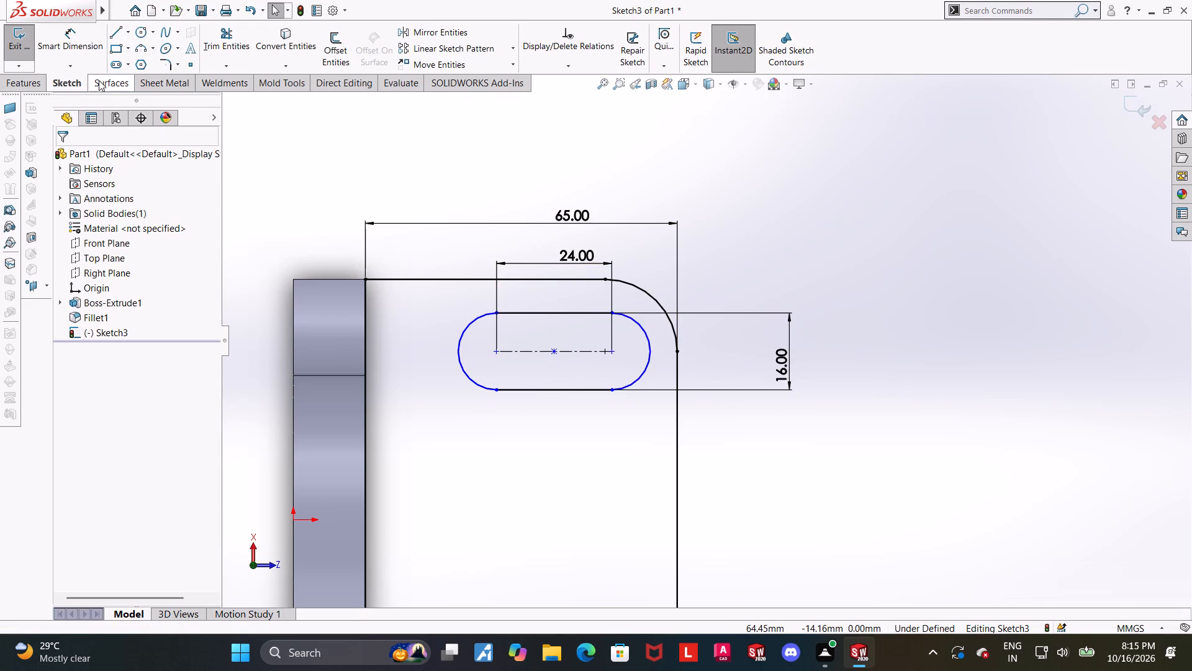
Dimension the distance from the base edge line to the slot's nearer arc centre as 26 mm.
{"action": "left_click", "coordinate": [86, 42]}
{"action": "left_click", "coordinate": [362, 352]}
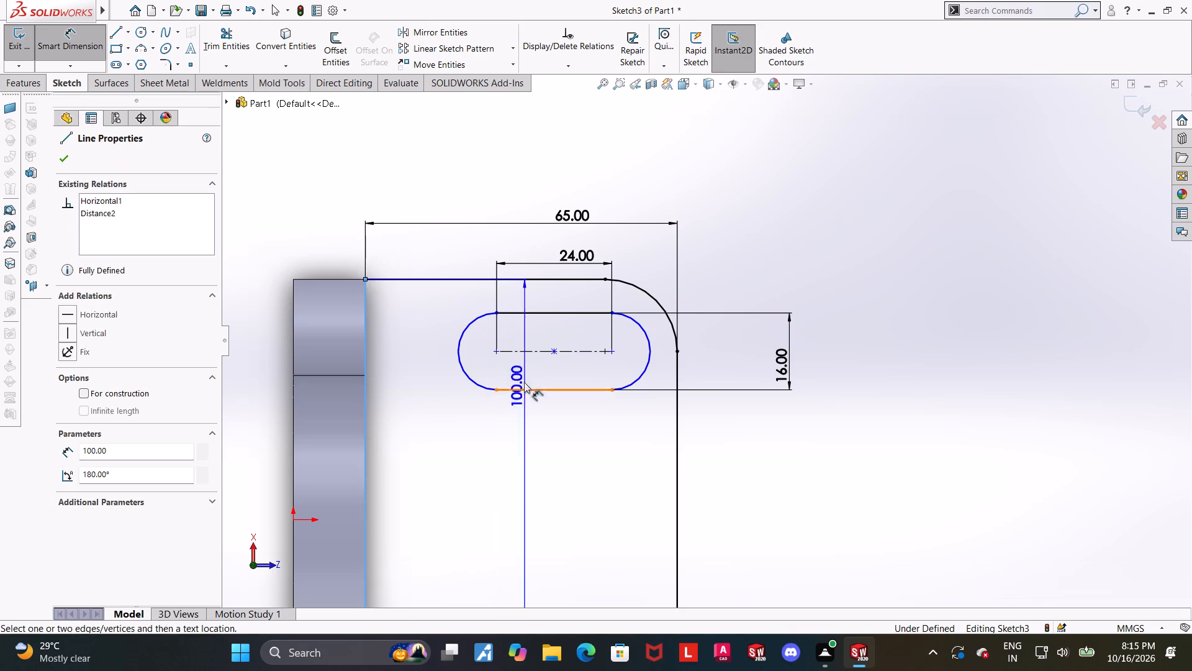
{"action": "left_click", "coordinate": [493, 352]}
{"action": "left_click", "coordinate": [431, 268]}
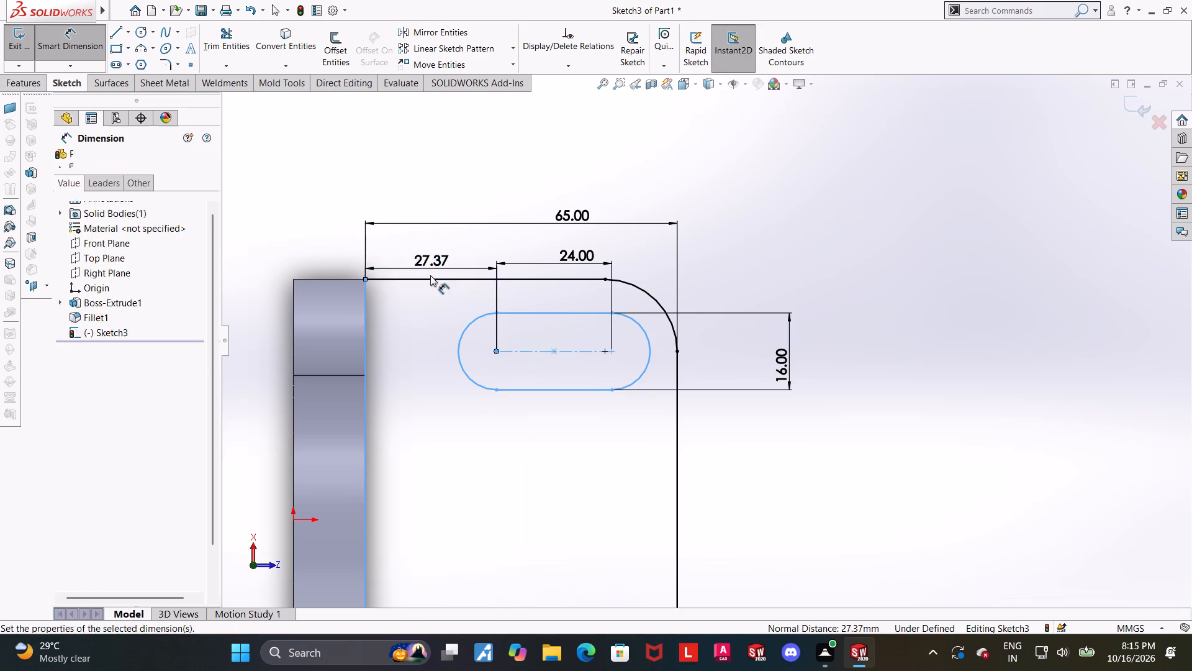
{"action": "key", "text": "2"}
{"action": "key", "text": "6"}
{"action": "key", "text": "Return"}
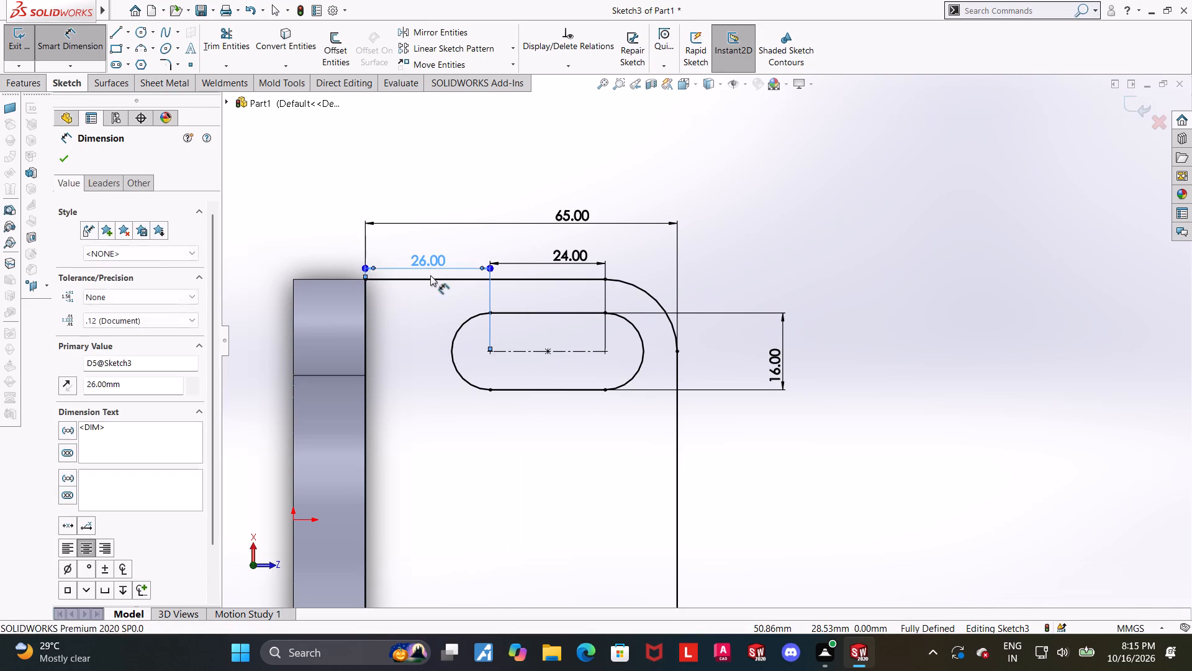
{"action": "key", "text": "Escape"}
{"action": "scroll", "coordinate": [858, 430], "scroll_direction": "up", "scroll_amount": 1}
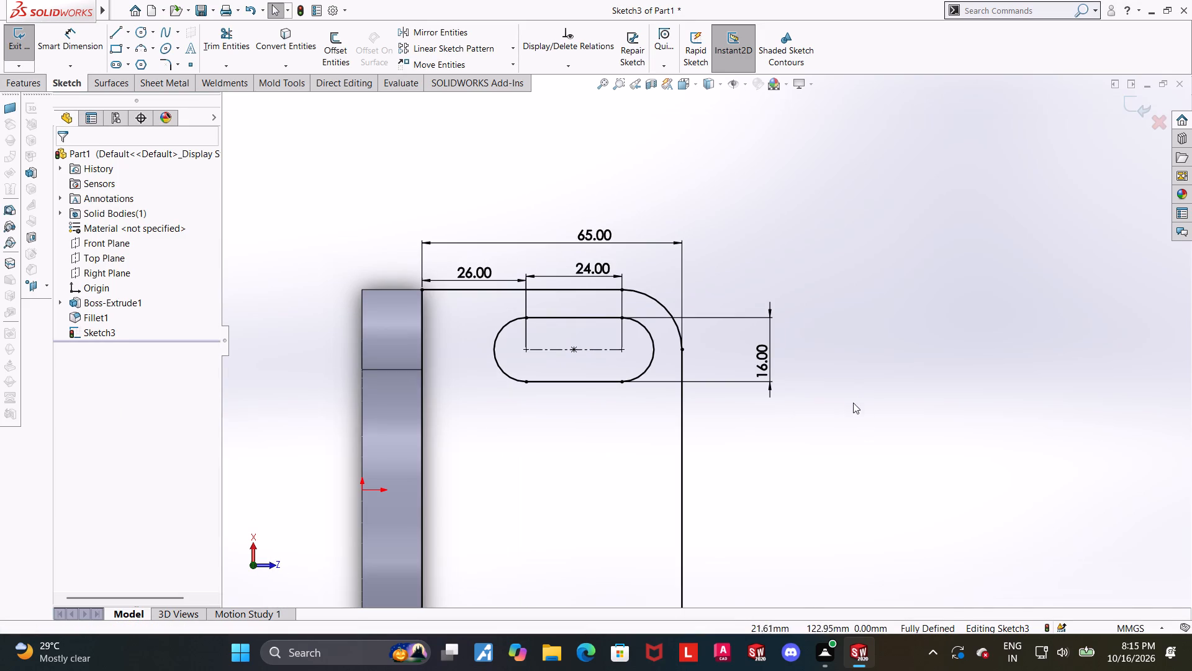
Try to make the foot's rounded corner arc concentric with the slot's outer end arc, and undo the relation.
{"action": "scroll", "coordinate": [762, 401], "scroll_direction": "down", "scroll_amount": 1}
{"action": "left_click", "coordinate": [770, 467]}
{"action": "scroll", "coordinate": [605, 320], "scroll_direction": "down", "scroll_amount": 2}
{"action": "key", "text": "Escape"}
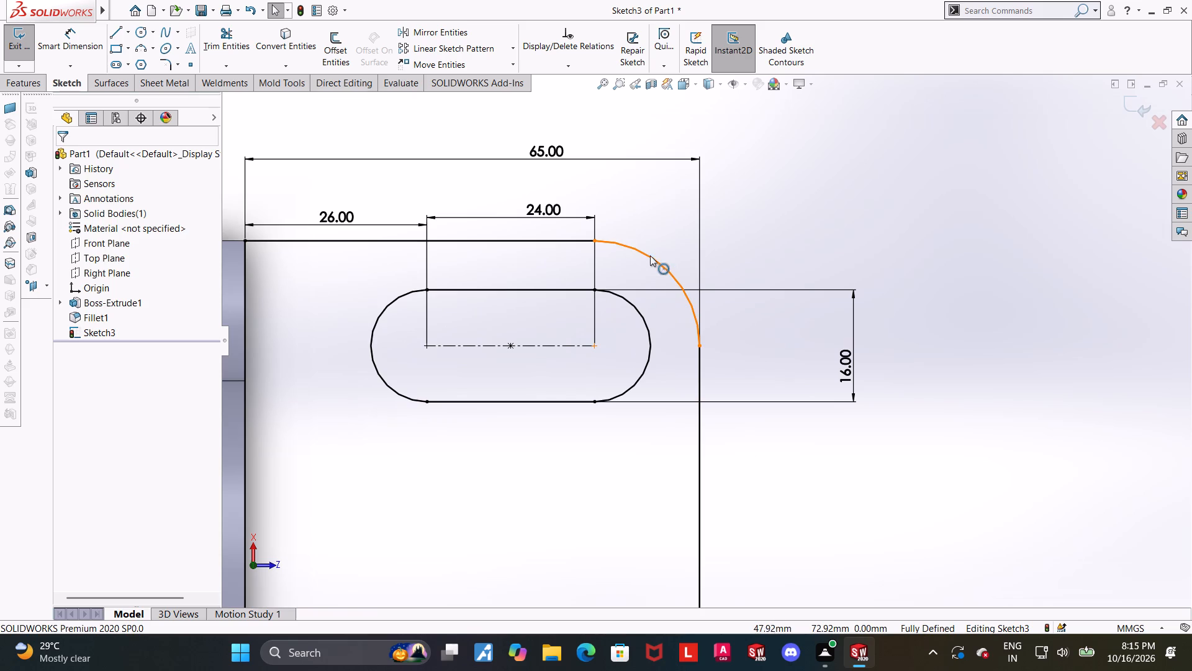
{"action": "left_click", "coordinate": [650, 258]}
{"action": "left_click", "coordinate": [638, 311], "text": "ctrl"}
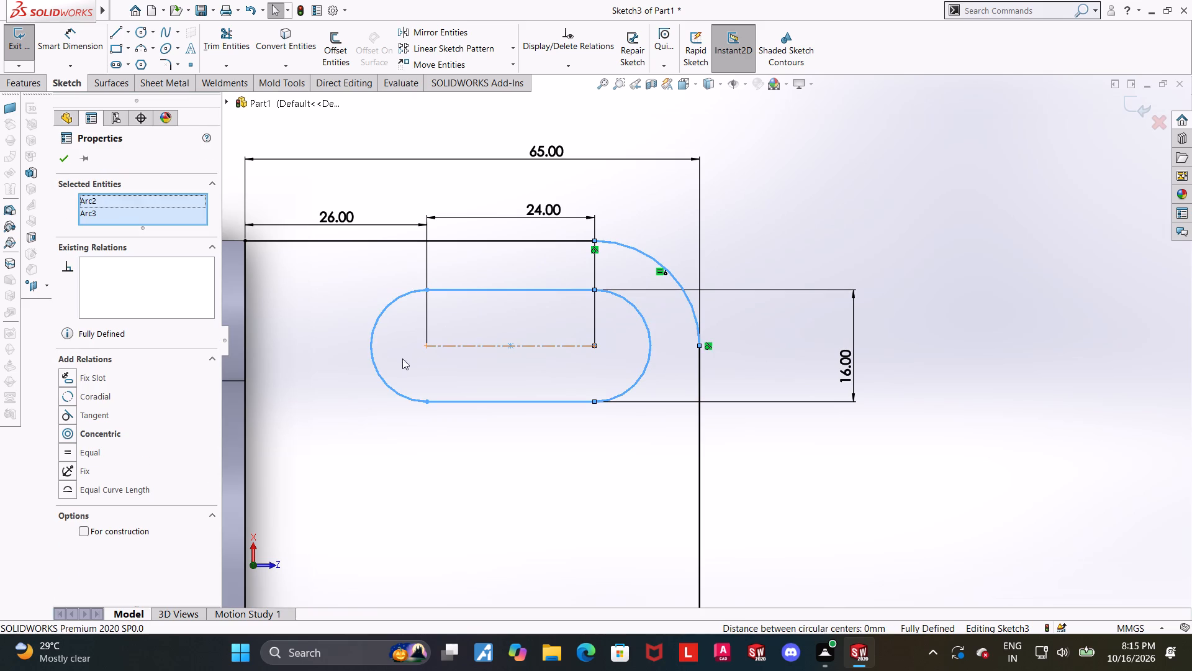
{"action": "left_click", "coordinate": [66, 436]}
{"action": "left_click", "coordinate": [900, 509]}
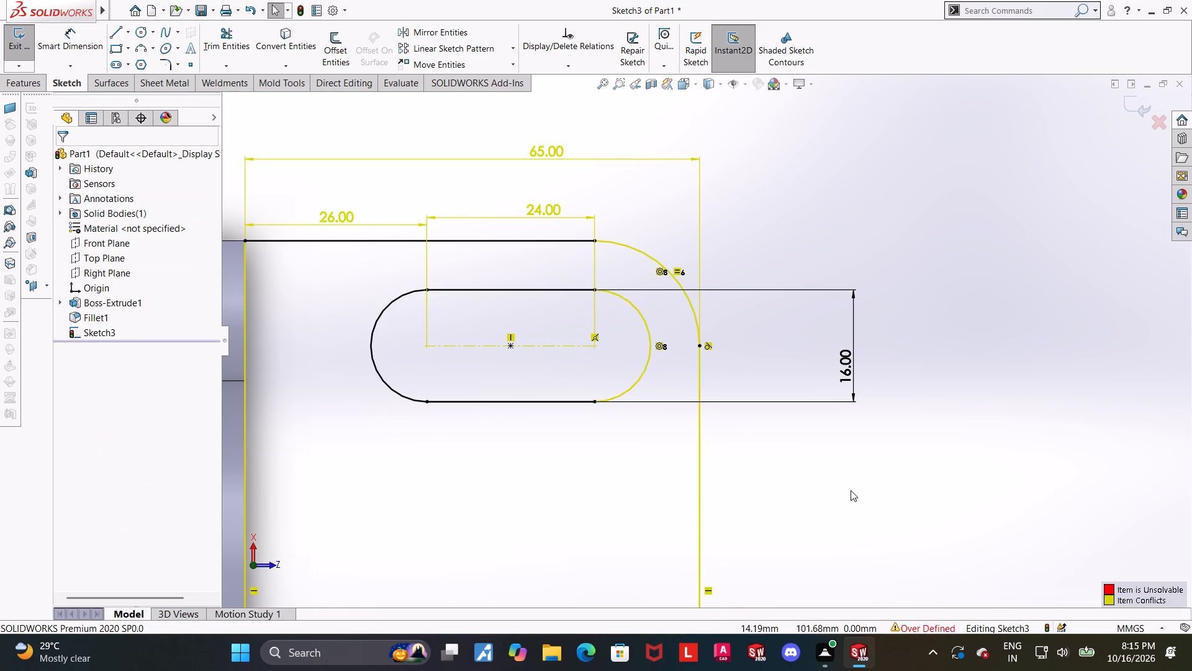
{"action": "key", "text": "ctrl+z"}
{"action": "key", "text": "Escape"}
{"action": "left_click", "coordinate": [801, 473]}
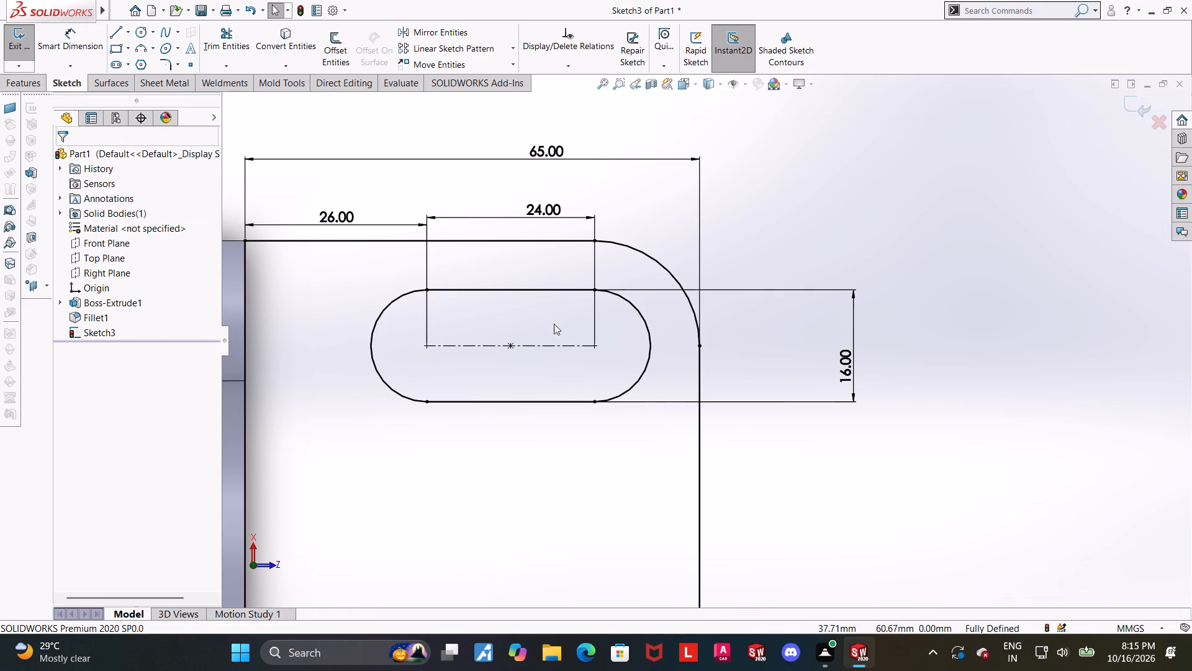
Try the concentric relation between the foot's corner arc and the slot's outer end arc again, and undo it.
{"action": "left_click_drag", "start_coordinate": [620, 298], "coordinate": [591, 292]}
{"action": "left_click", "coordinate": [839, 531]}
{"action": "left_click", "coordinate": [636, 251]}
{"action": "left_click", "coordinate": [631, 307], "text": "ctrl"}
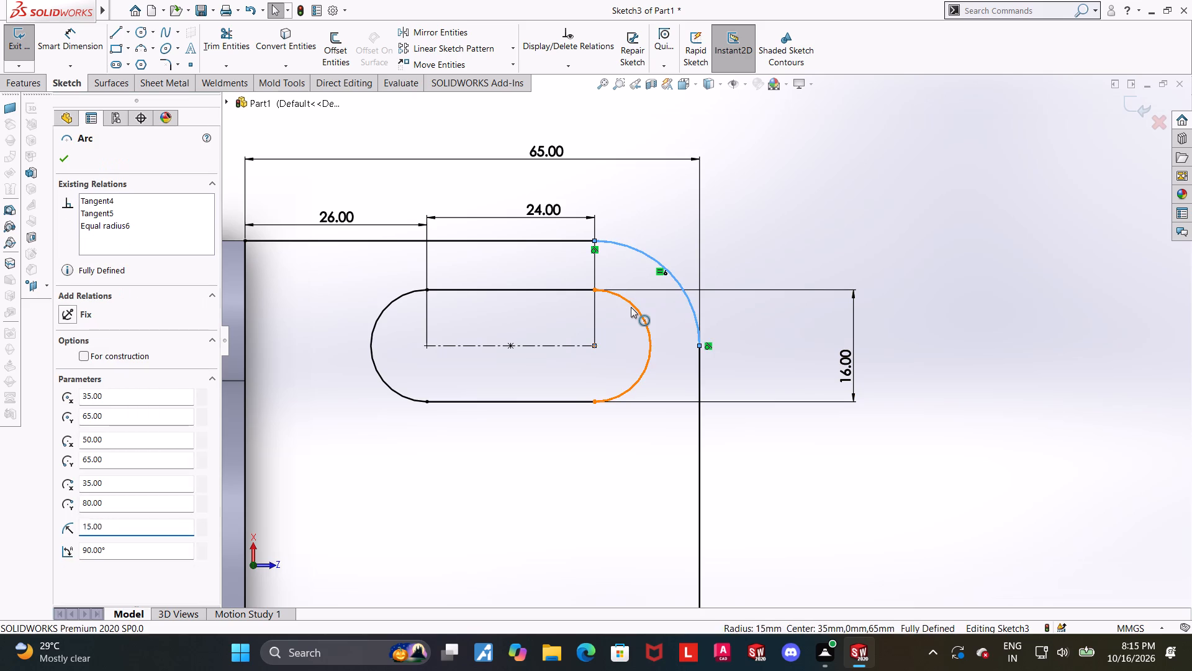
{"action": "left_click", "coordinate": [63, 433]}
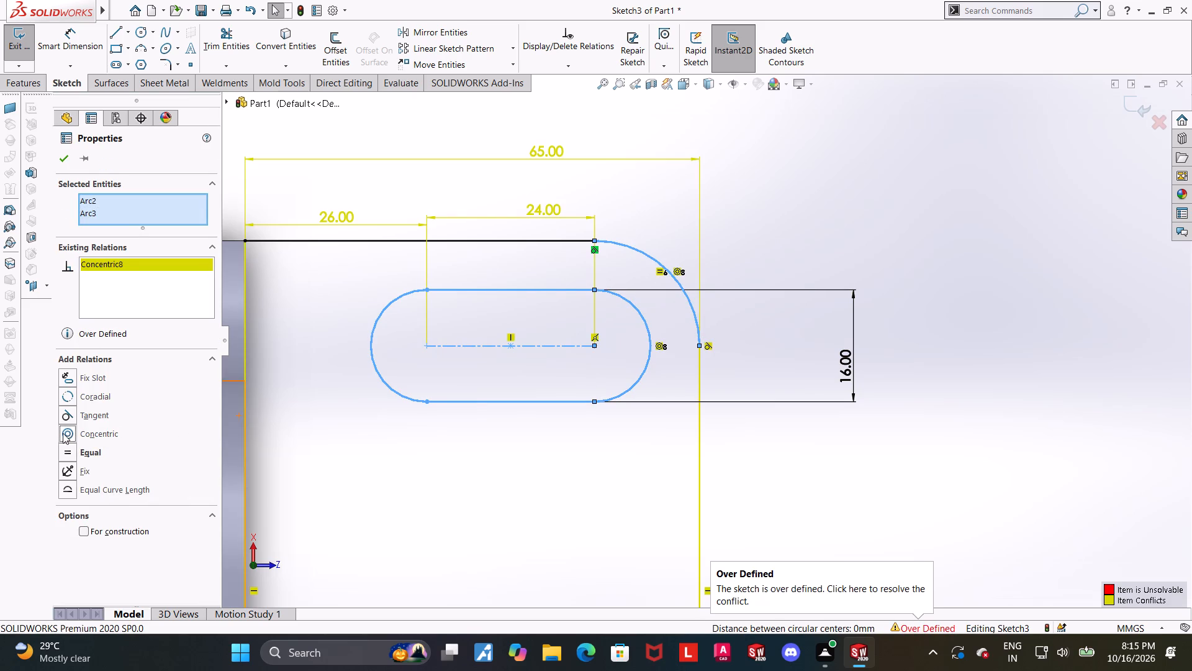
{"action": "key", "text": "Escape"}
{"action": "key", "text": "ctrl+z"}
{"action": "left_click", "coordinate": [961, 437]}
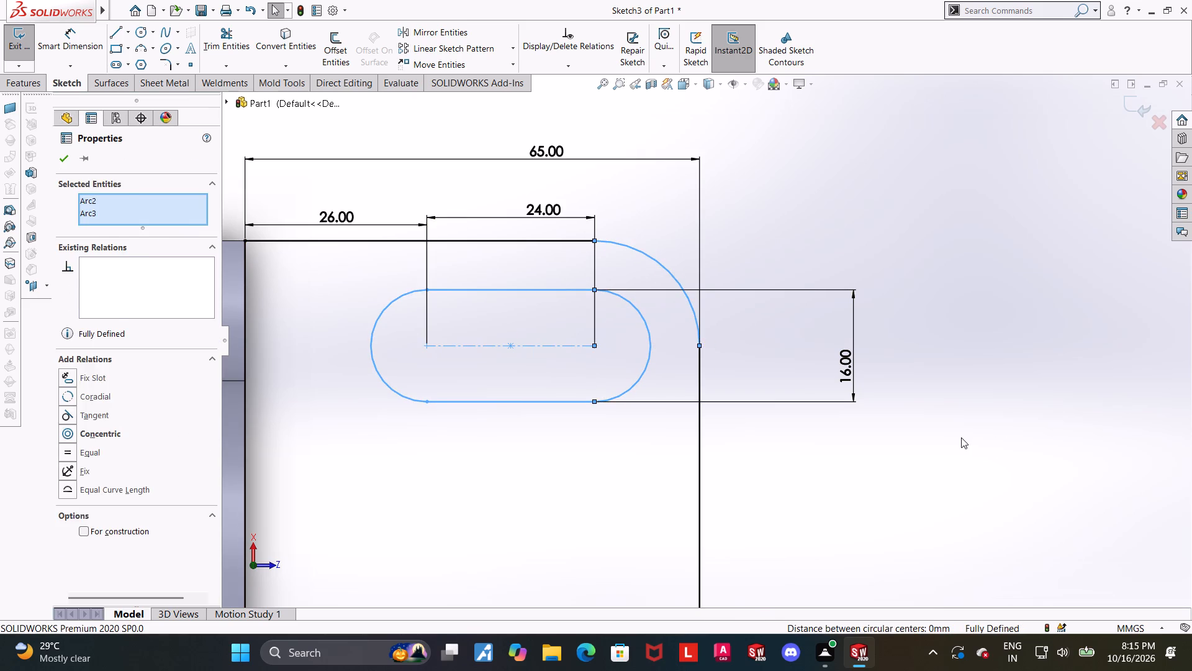
With the view normal to the foot sketch, draw a centerline about 65 mm long from the origin along the foot's depth.
{"action": "scroll", "coordinate": [961, 437], "scroll_direction": "up", "scroll_amount": 1}
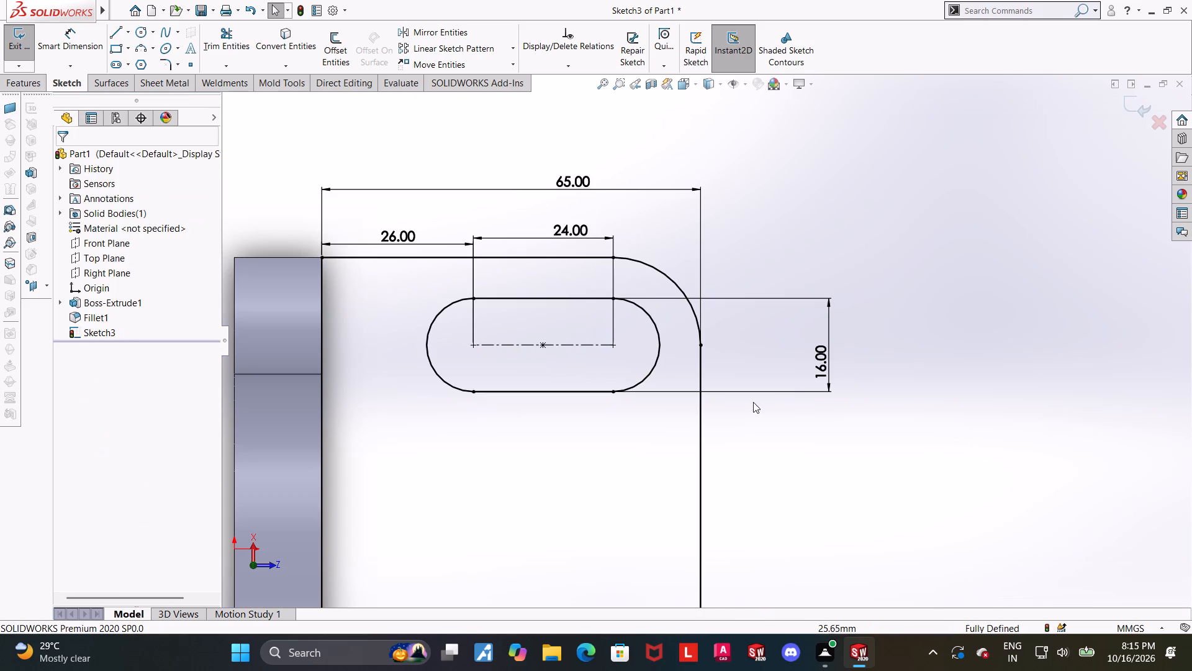
{"action": "scroll", "coordinate": [739, 415], "scroll_direction": "up", "scroll_amount": 1}
{"action": "middle_click_drag", "start_coordinate": [738, 444], "coordinate": [720, 345]}
{"action": "scroll", "coordinate": [723, 347], "scroll_direction": "up", "scroll_amount": 6}
{"action": "scroll", "coordinate": [810, 526], "scroll_direction": "down", "scroll_amount": 1}
{"action": "scroll", "coordinate": [809, 531], "scroll_direction": "up", "scroll_amount": 3}
{"action": "scroll", "coordinate": [798, 506], "scroll_direction": "down", "scroll_amount": 2}
{"action": "middle_click", "coordinate": [783, 483]}
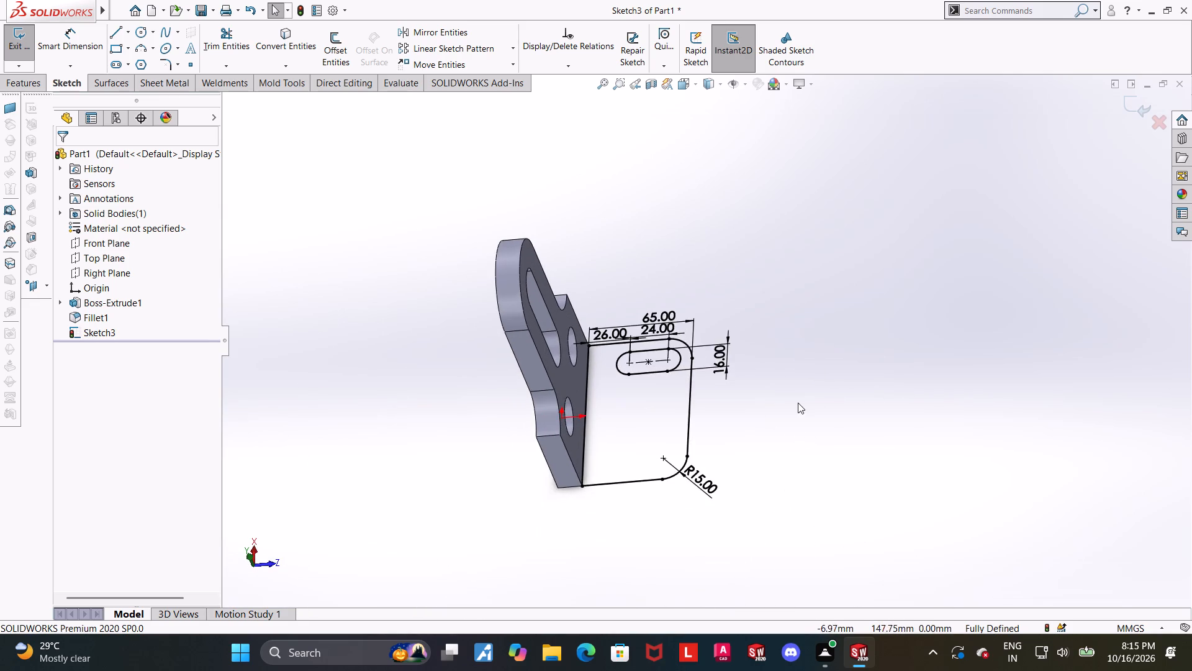
{"action": "scroll", "coordinate": [798, 403], "scroll_direction": "down", "scroll_amount": 3}
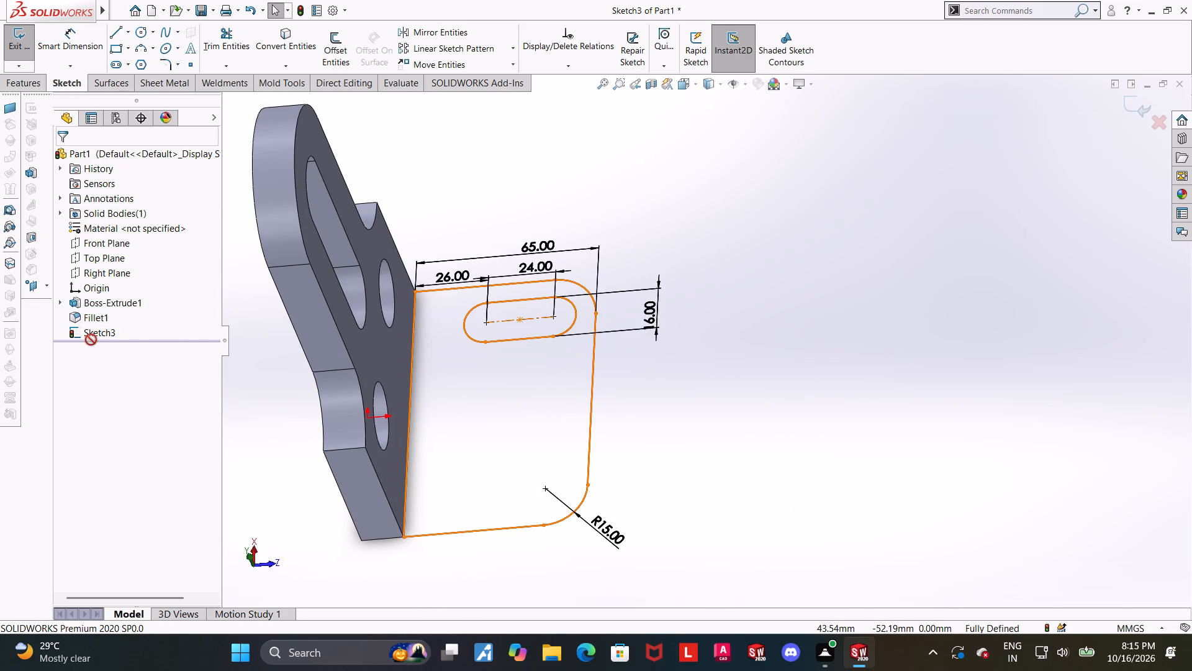
{"action": "left_click", "coordinate": [91, 335]}
{"action": "left_click", "coordinate": [118, 320]}
{"action": "scroll", "coordinate": [928, 379], "scroll_direction": "up", "scroll_amount": 3}
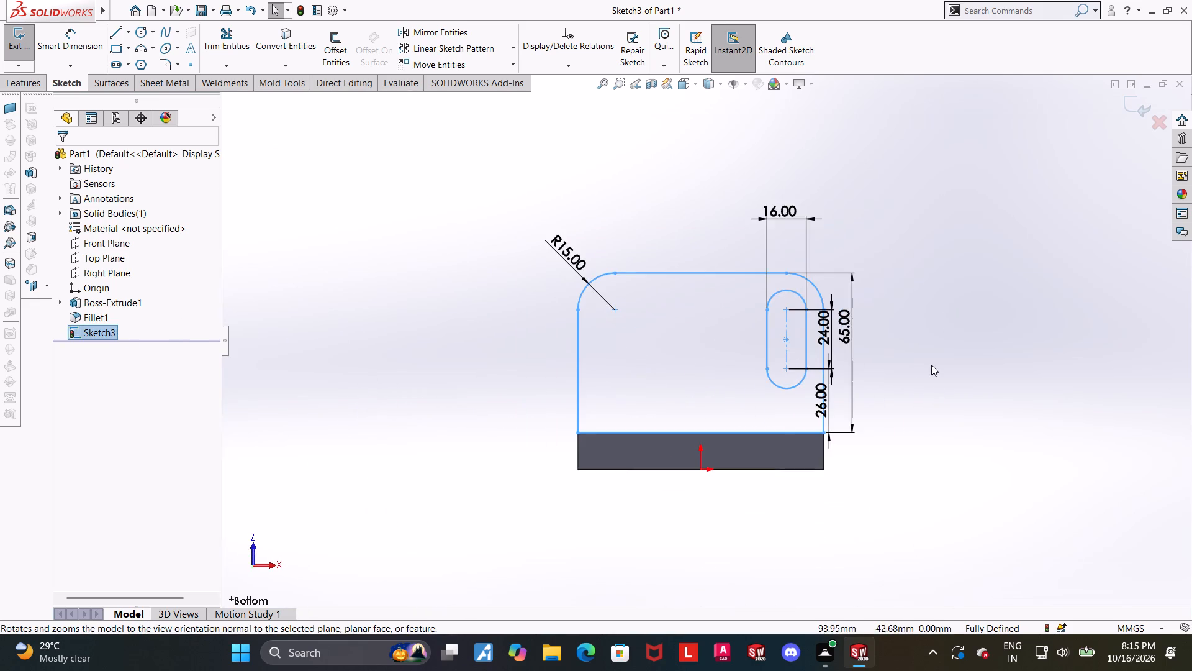
{"action": "scroll", "coordinate": [931, 365], "scroll_direction": "down", "scroll_amount": 2}
{"action": "left_click", "coordinate": [127, 36]}
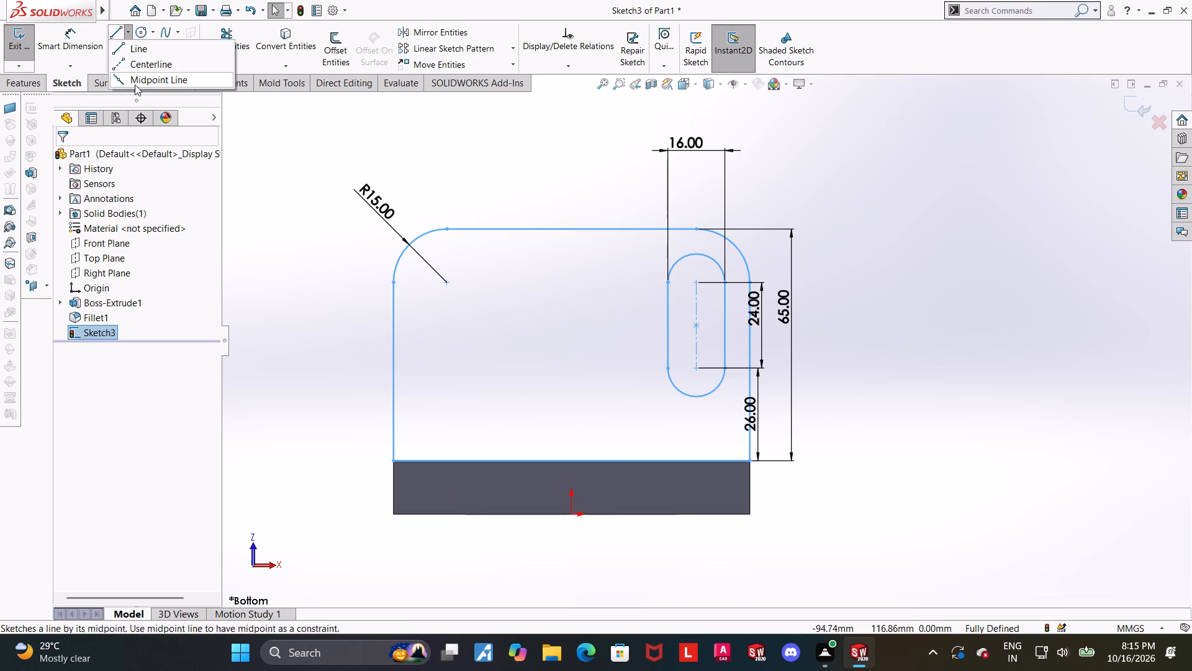
{"action": "left_click", "coordinate": [137, 68]}
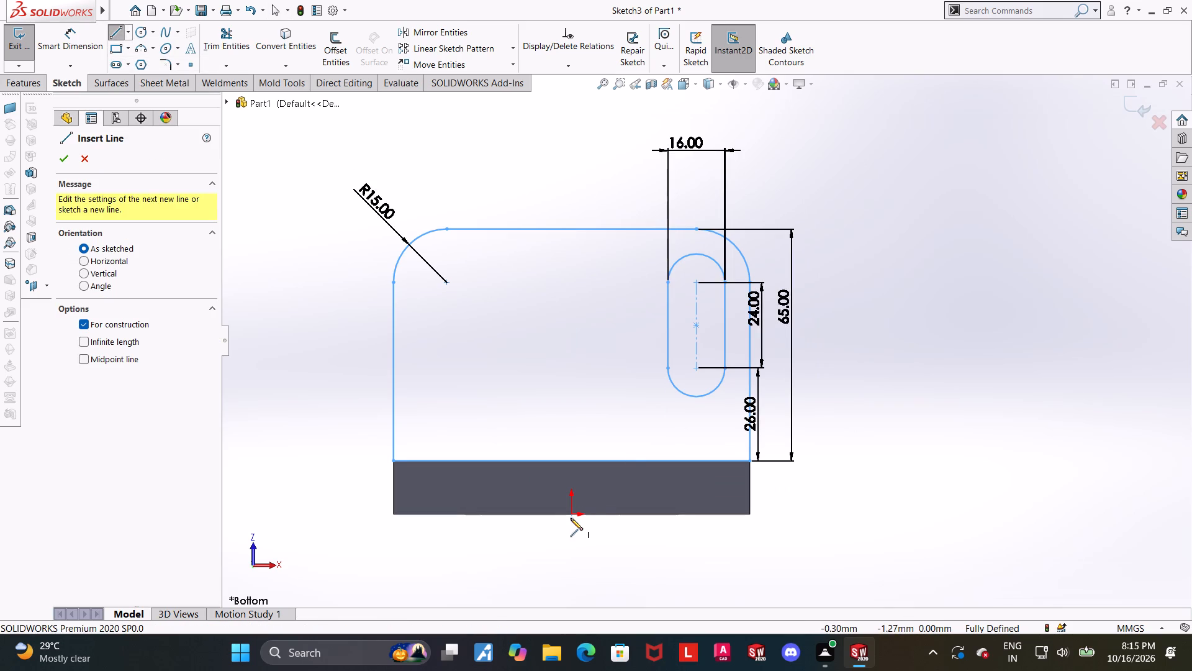
{"action": "left_click", "coordinate": [571, 514]}
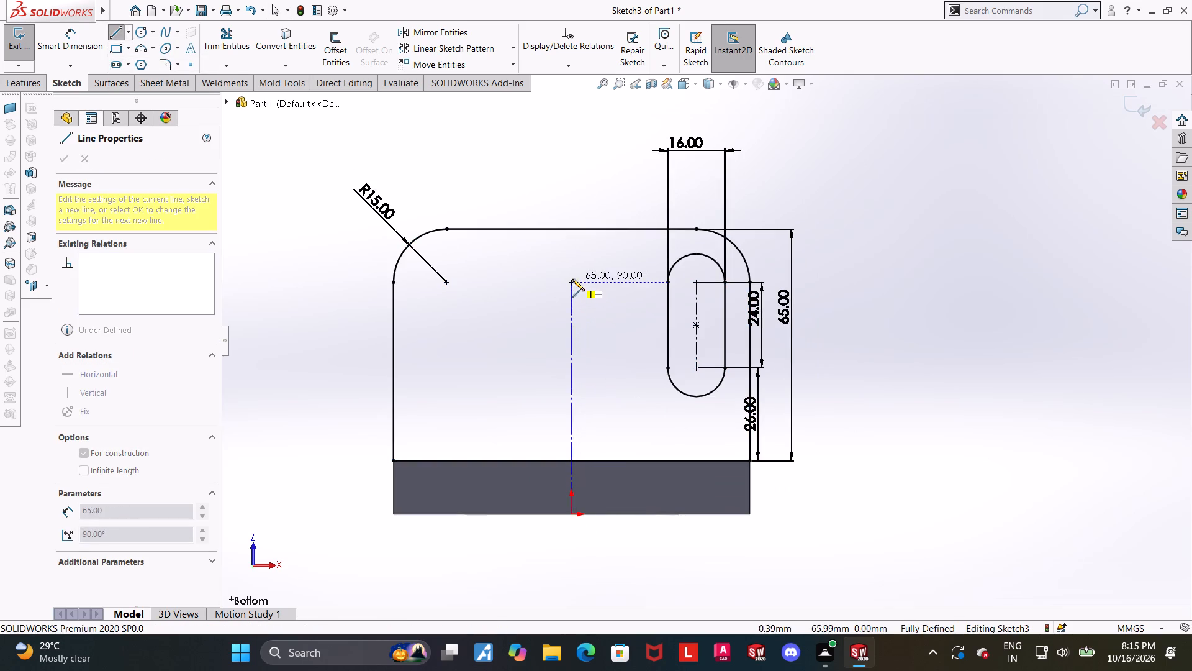
{"action": "left_click", "coordinate": [572, 279]}
{"action": "key", "text": "Escape"}
{"action": "key", "text": "Escape"}
{"action": "key", "text": "Escape"}
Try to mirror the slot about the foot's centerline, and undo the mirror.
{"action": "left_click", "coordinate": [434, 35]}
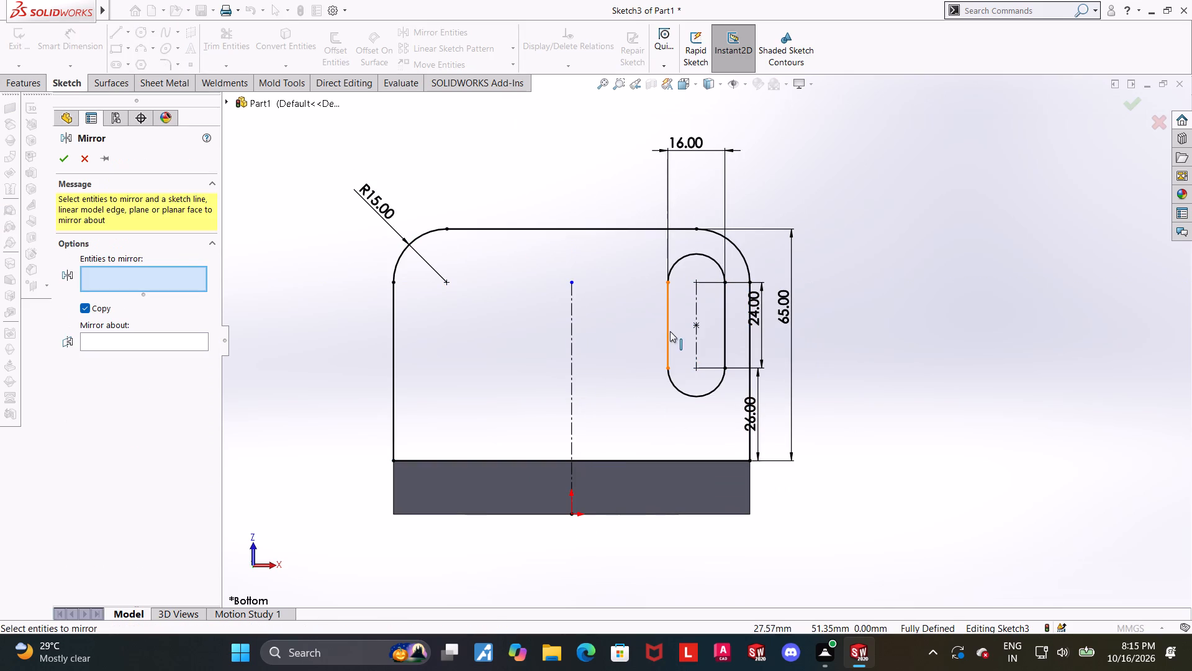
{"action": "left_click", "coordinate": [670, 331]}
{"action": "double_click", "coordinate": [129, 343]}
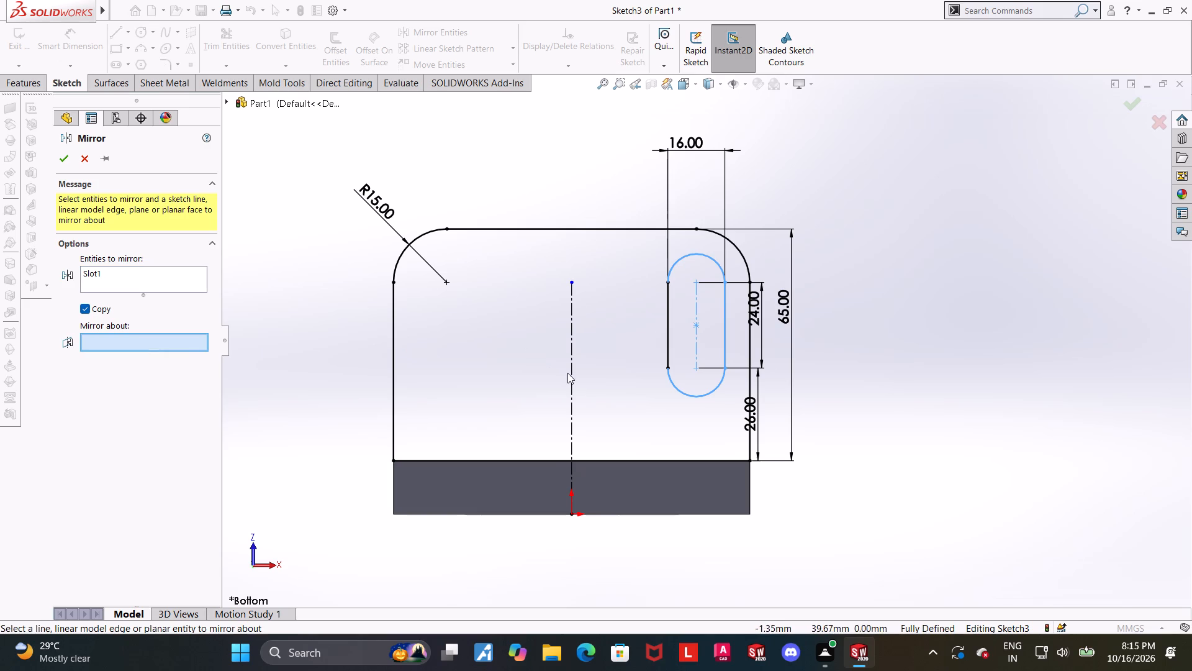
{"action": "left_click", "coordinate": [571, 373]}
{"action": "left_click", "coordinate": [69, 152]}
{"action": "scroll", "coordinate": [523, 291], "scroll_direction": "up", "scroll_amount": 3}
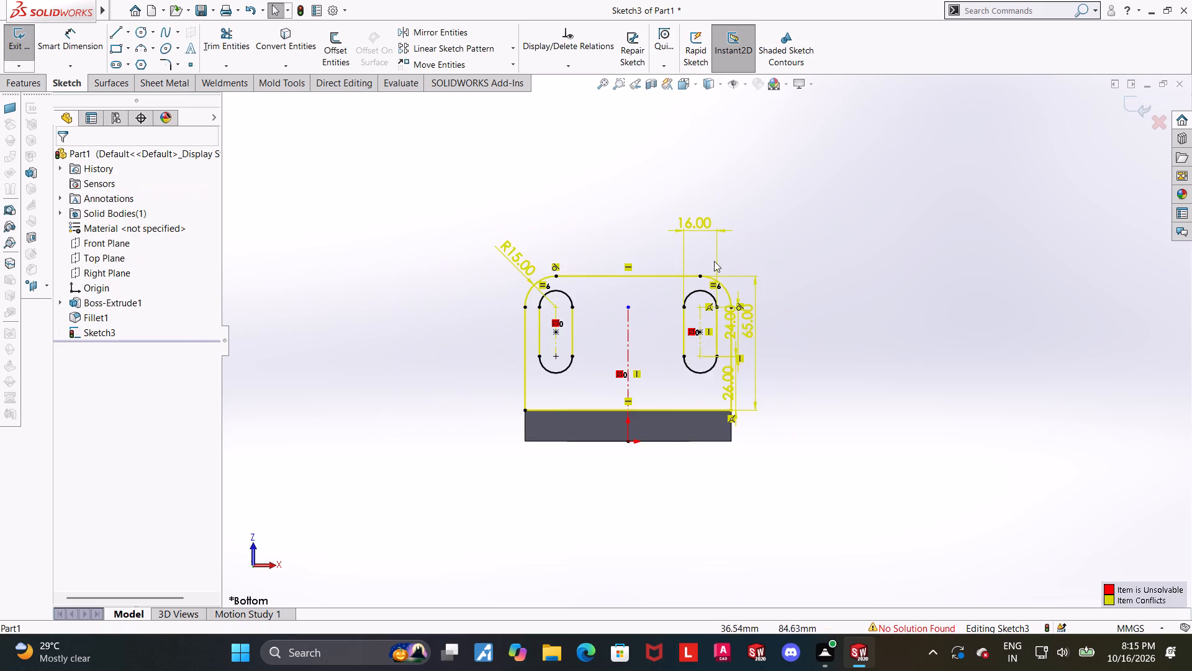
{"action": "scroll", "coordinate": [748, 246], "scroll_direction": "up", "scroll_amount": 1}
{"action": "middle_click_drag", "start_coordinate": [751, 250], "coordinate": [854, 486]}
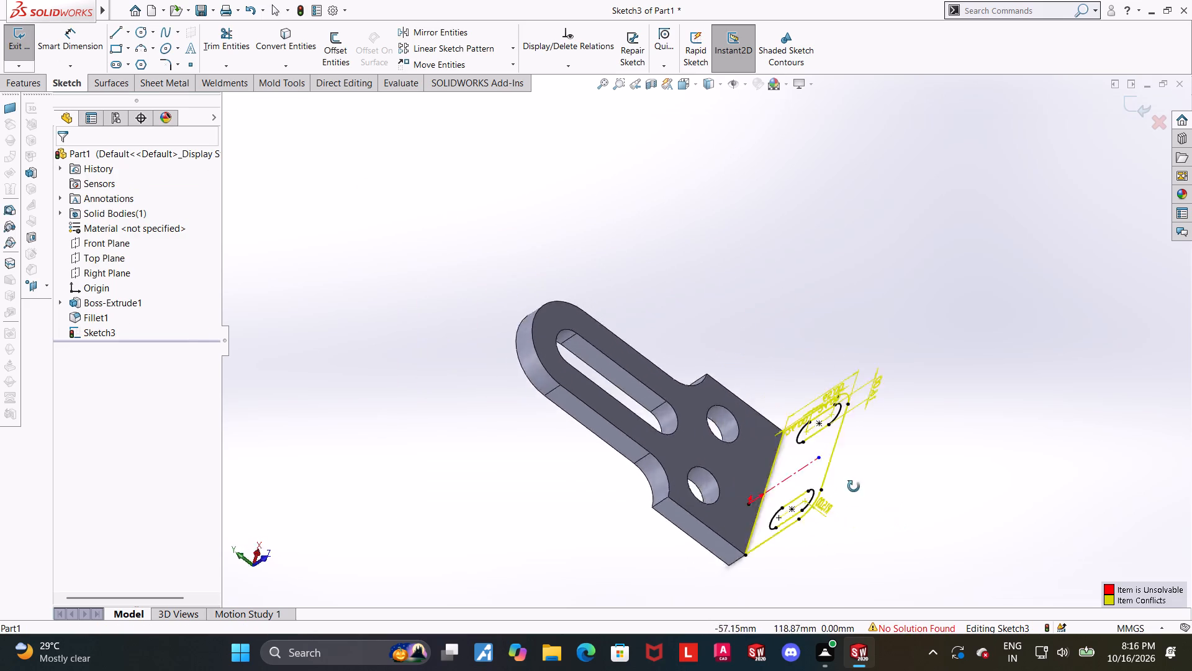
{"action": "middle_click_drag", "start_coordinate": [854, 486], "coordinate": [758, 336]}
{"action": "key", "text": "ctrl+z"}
Sketch a second straight slot from the R15 corner's centre towards the plate, 24 mm between centres and about 18 mm wide.
{"action": "scroll", "coordinate": [787, 324], "scroll_direction": "up", "scroll_amount": 2}
{"action": "middle_click_drag", "start_coordinate": [802, 326], "coordinate": [878, 442]}
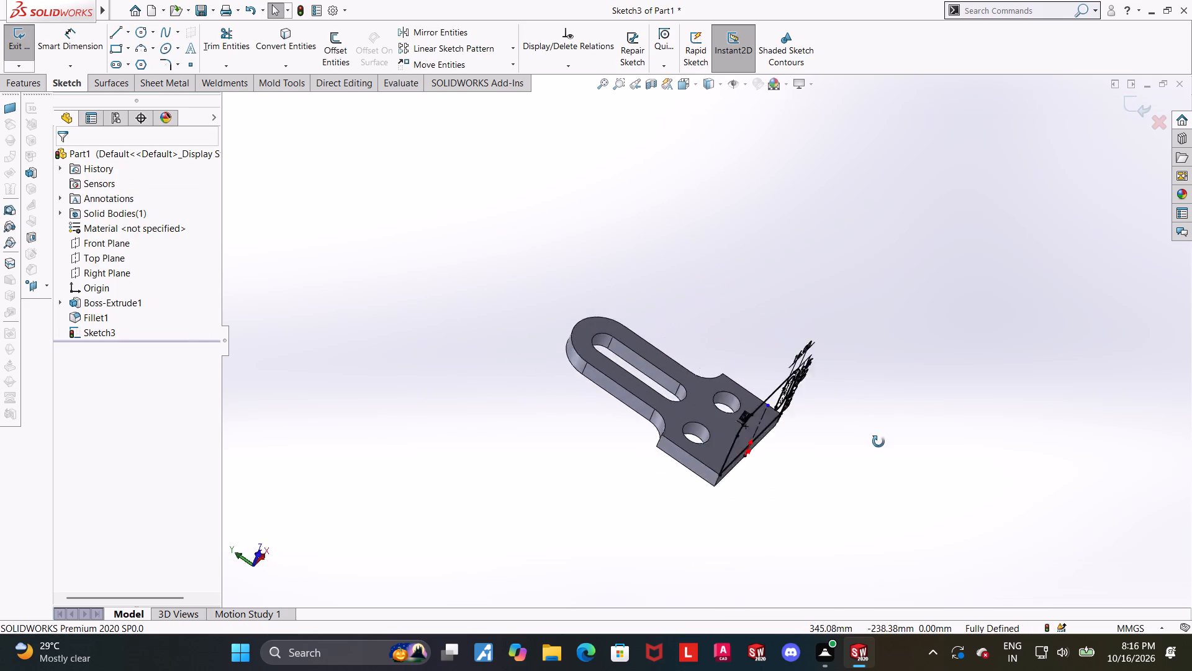
{"action": "middle_click_drag", "start_coordinate": [878, 442], "coordinate": [954, 513]}
{"action": "left_click", "coordinate": [689, 82]}
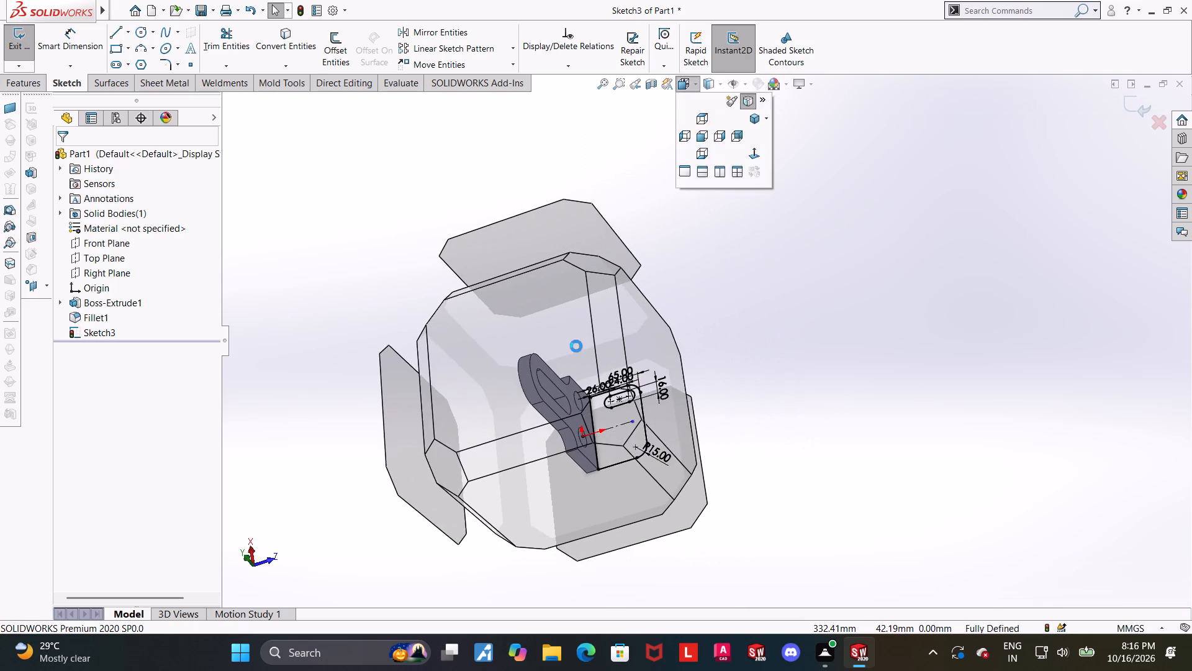
{"action": "left_click", "coordinate": [576, 346]}
{"action": "scroll", "coordinate": [960, 447], "scroll_direction": "up", "scroll_amount": 1}
{"action": "scroll", "coordinate": [919, 441], "scroll_direction": "down", "scroll_amount": 1}
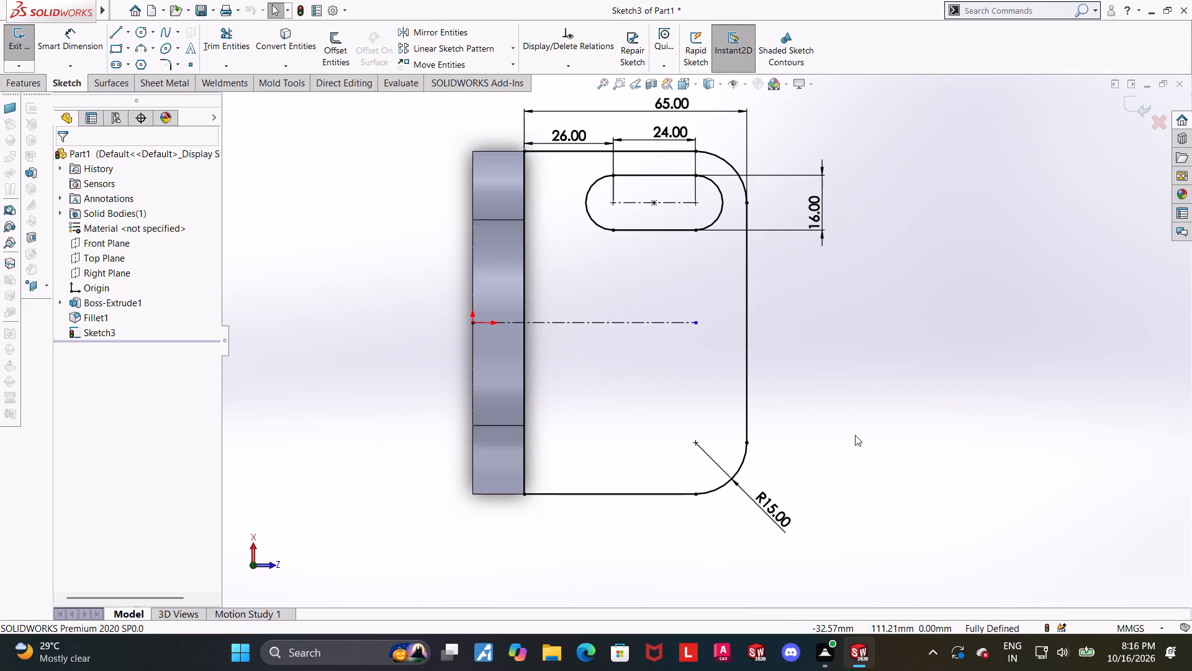
{"action": "left_click", "coordinate": [121, 65]}
{"action": "left_click", "coordinate": [697, 443]}
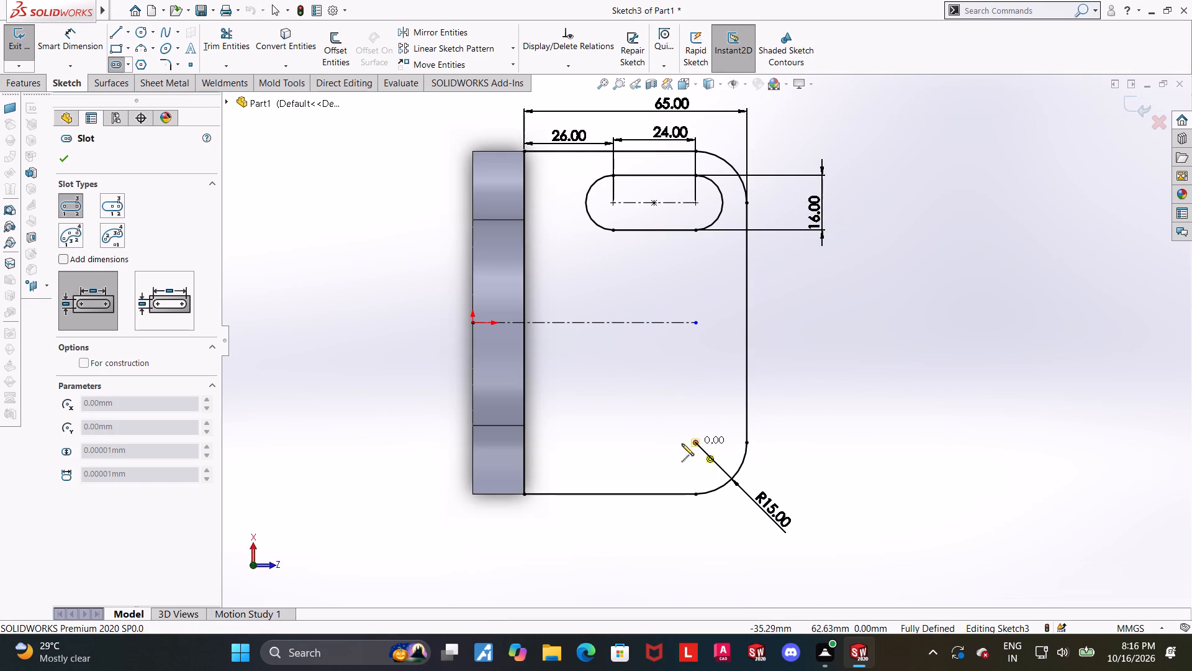
{"action": "left_click", "coordinate": [616, 442]}
{"action": "left_click", "coordinate": [616, 412]}
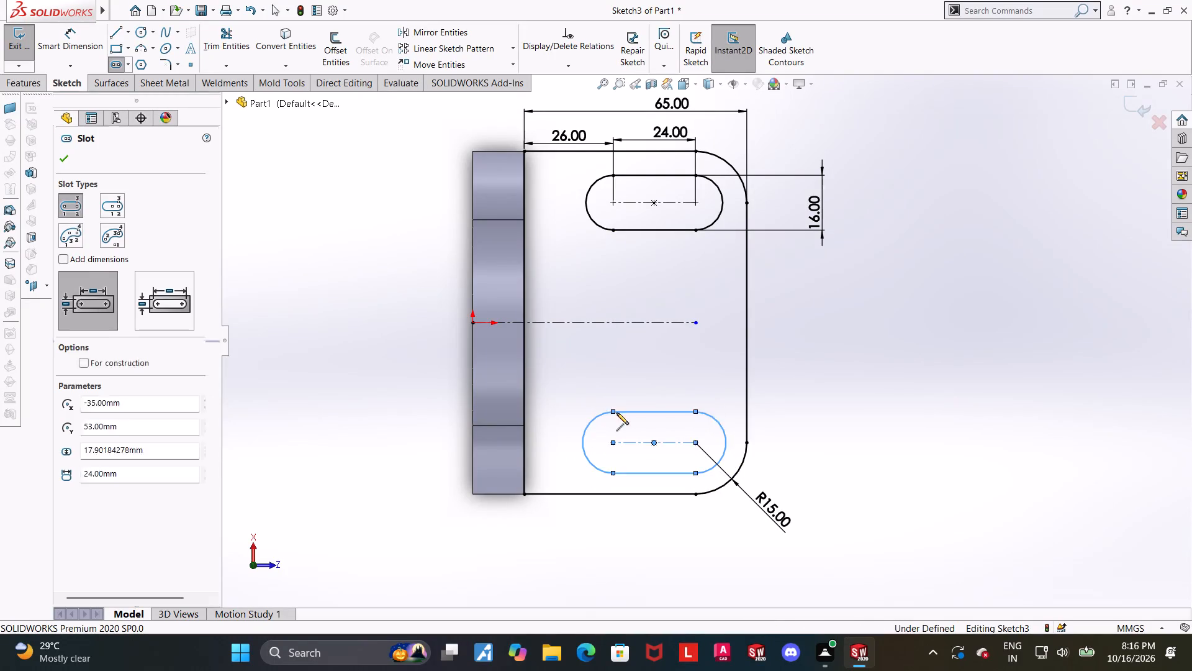
{"action": "key", "text": "Escape"}
{"action": "key", "text": "Escape"}
Dimension the second slot's width between its two straight sides as 16 mm.
{"action": "left_click", "coordinate": [58, 33]}
{"action": "left_click", "coordinate": [664, 410]}
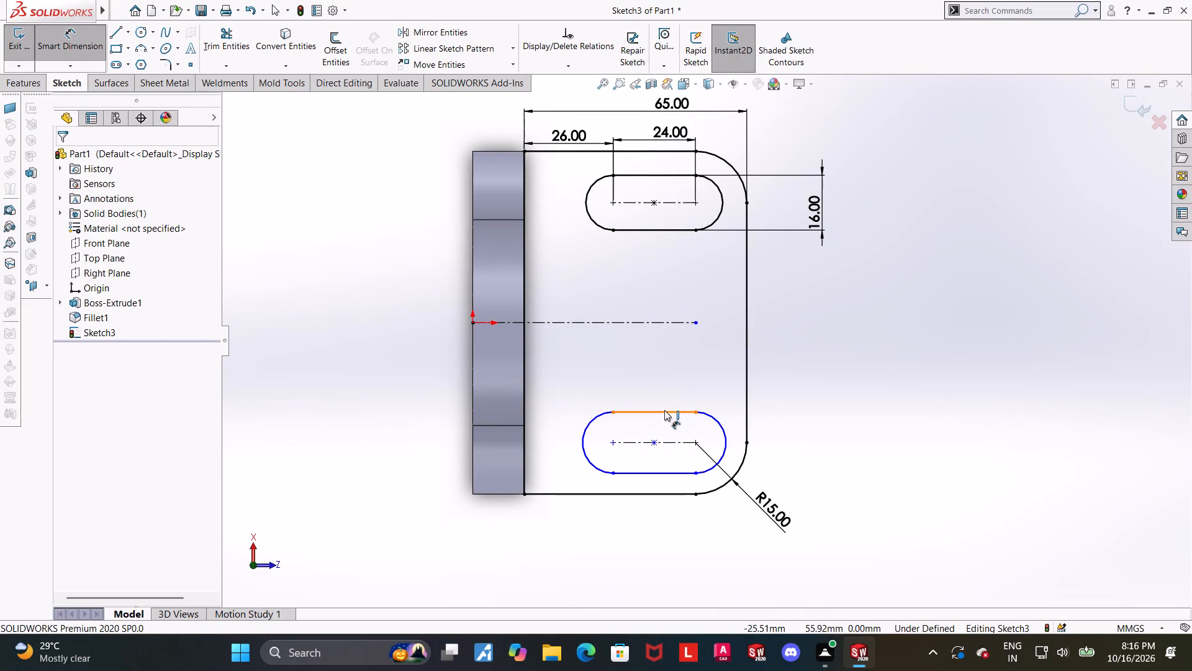
{"action": "left_click", "coordinate": [669, 473]}
{"action": "left_click", "coordinate": [792, 431]}
{"action": "type", "text": "16"}
{"action": "key", "text": "Return"}
{"action": "key", "text": "Escape"}
{"action": "key", "text": "Escape"}
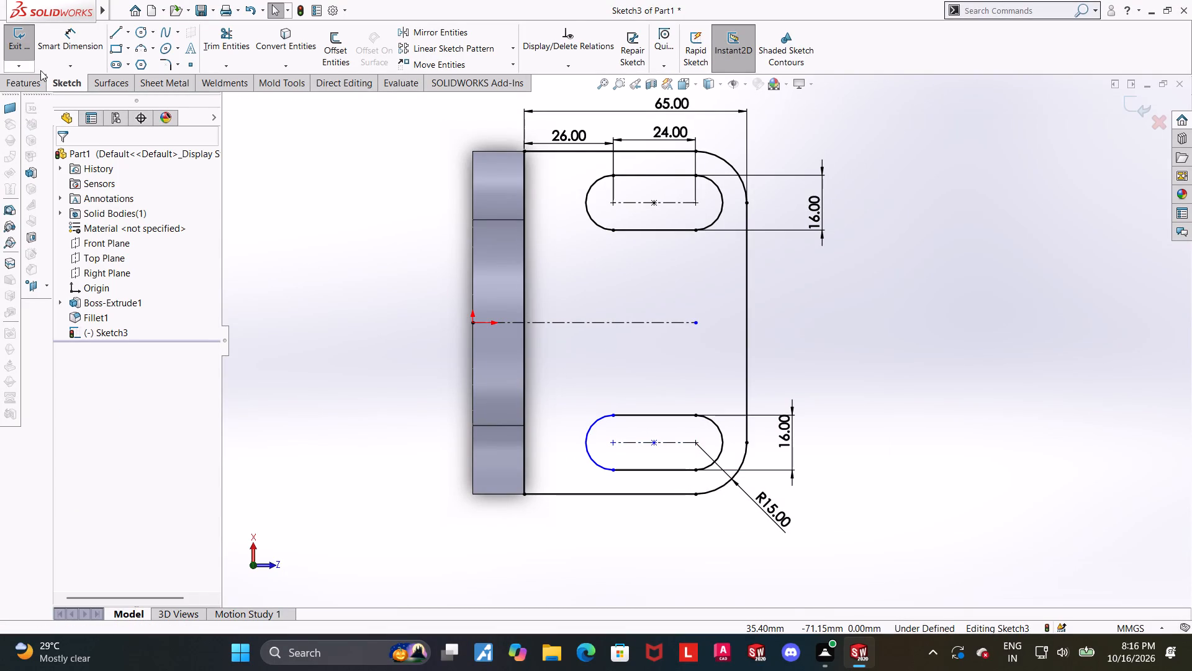
Dimension the distance between the second slot's two arc centres as 24 mm.
{"action": "left_click", "coordinate": [59, 44]}
{"action": "left_click", "coordinate": [613, 444]}
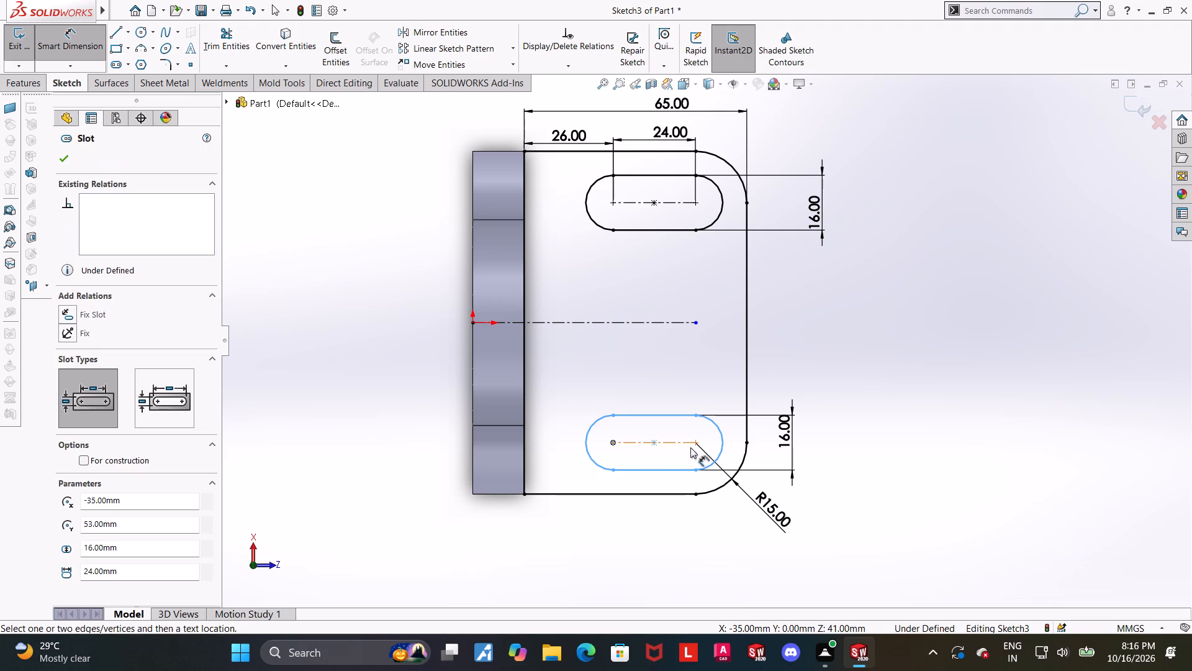
{"action": "left_click", "coordinate": [698, 445]}
{"action": "left_click", "coordinate": [677, 383]}
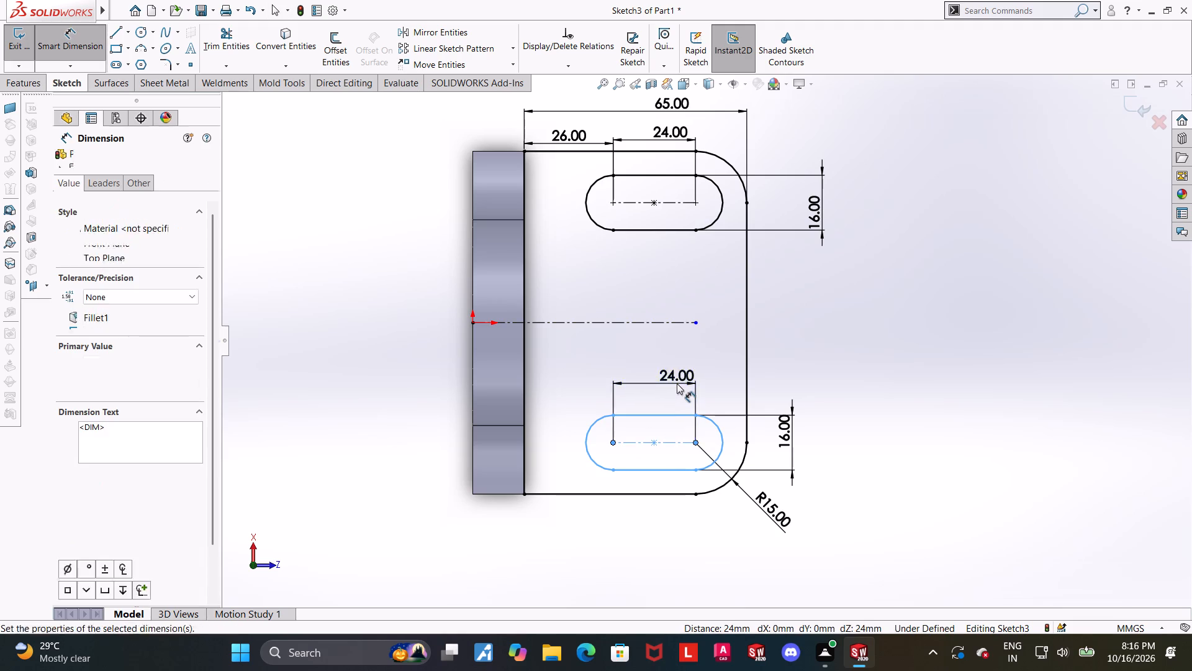
{"action": "left_click", "coordinate": [626, 371]}
{"action": "key", "text": "Escape"}
{"action": "key", "text": "Escape"}
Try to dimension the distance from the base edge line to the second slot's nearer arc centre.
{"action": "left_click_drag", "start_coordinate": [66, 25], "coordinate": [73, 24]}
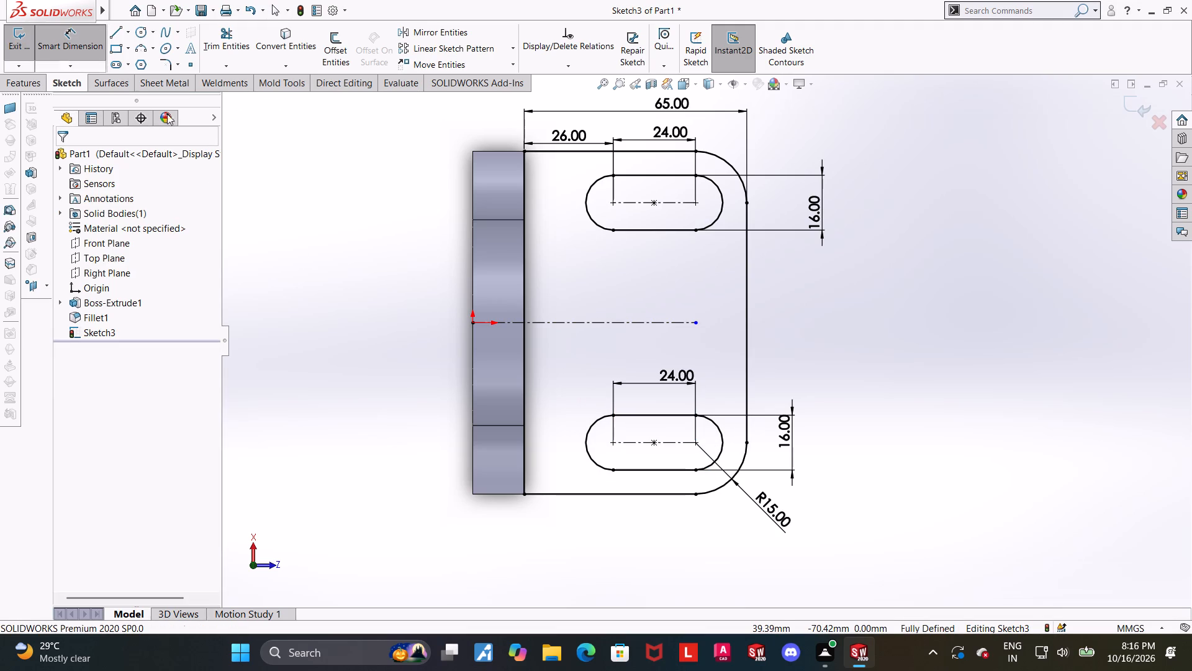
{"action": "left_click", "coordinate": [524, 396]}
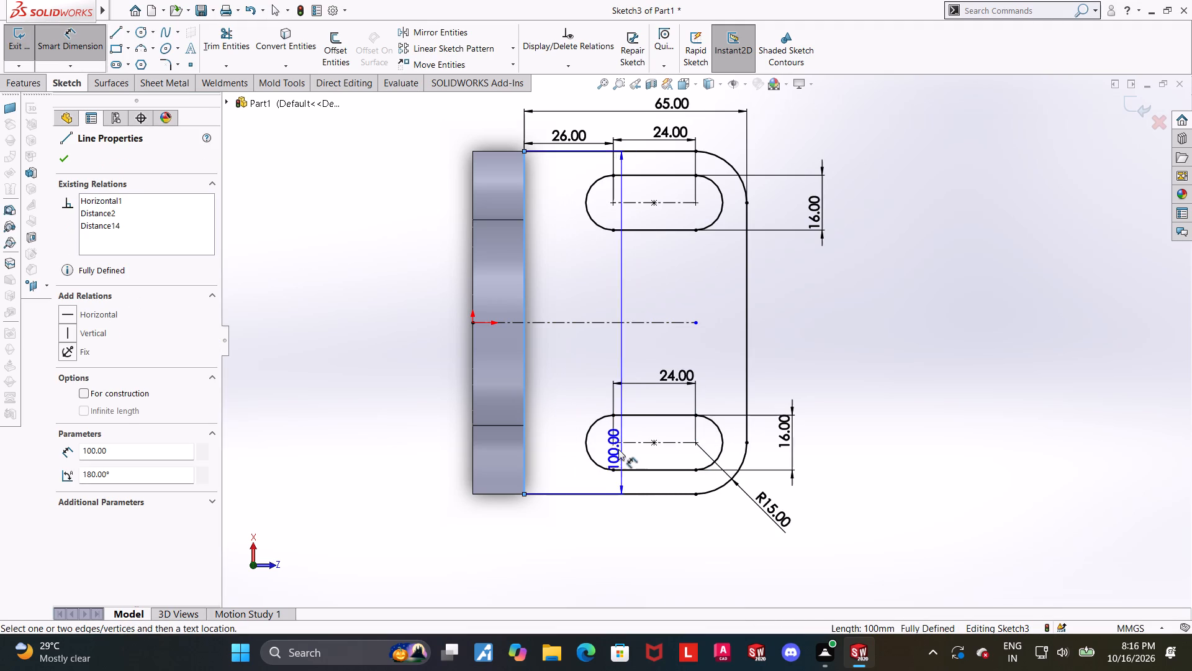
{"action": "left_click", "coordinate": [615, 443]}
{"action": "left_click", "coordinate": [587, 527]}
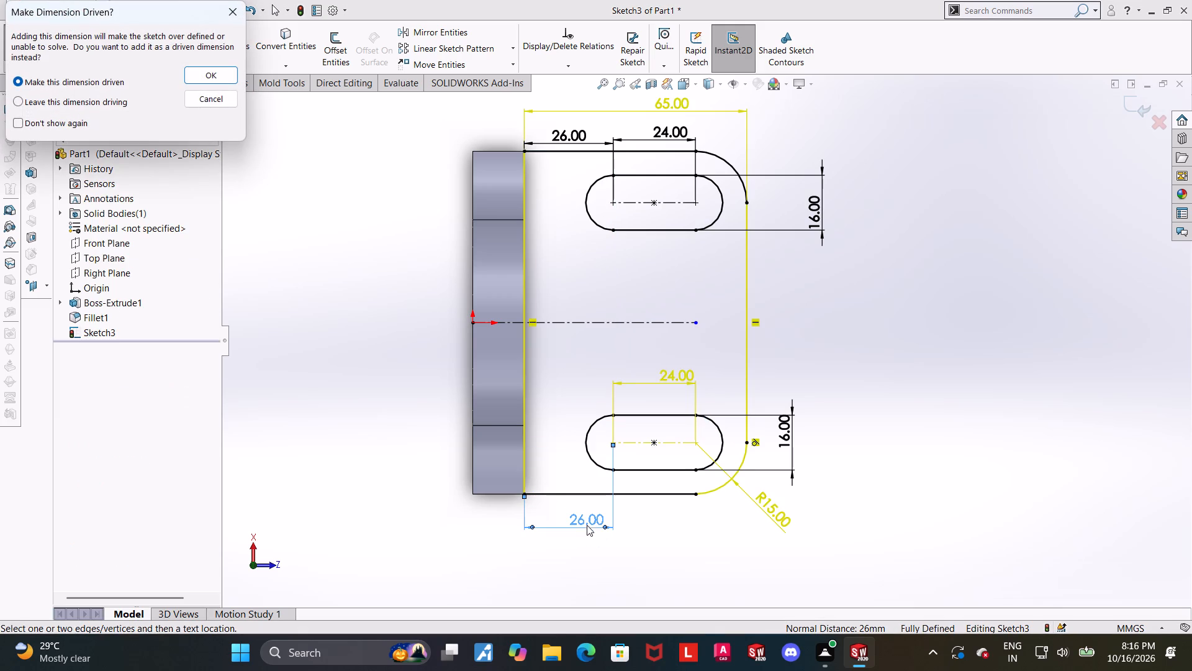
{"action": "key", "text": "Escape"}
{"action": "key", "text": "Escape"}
Exit the foot sketch, keeping the rounded outline with its two slots.
{"action": "scroll", "coordinate": [818, 461], "scroll_direction": "up", "scroll_amount": 2}
{"action": "scroll", "coordinate": [801, 408], "scroll_direction": "down", "scroll_amount": 1}
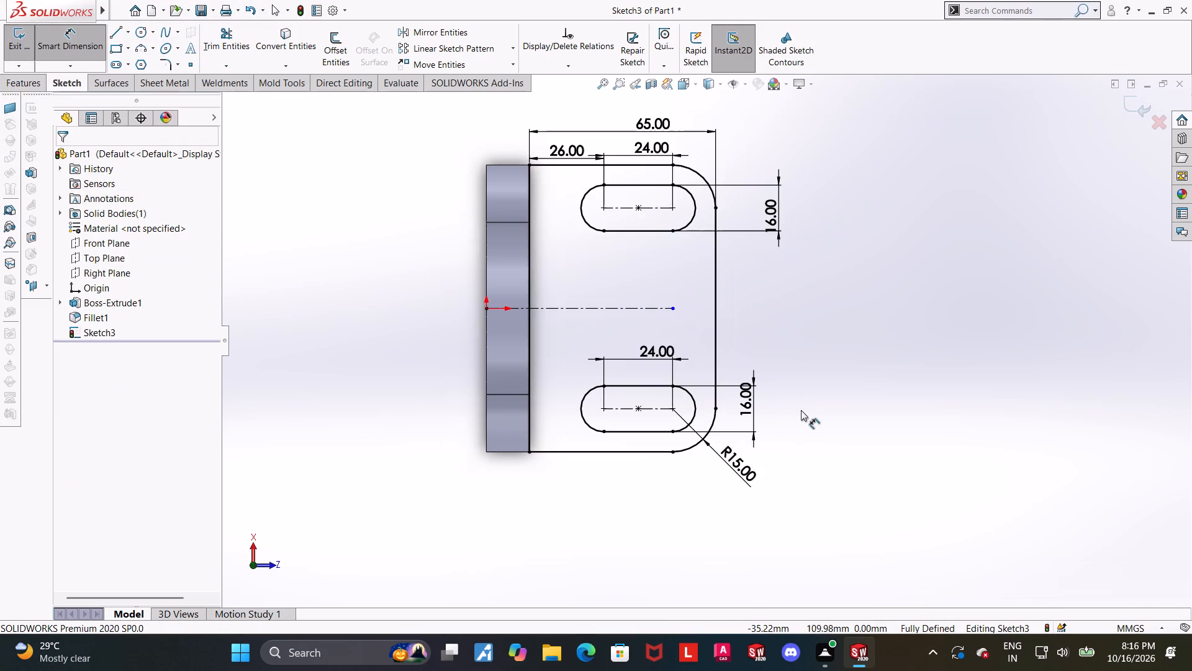
{"action": "middle_click_drag", "start_coordinate": [811, 419], "coordinate": [804, 320]}
{"action": "left_click", "coordinate": [1127, 99]}
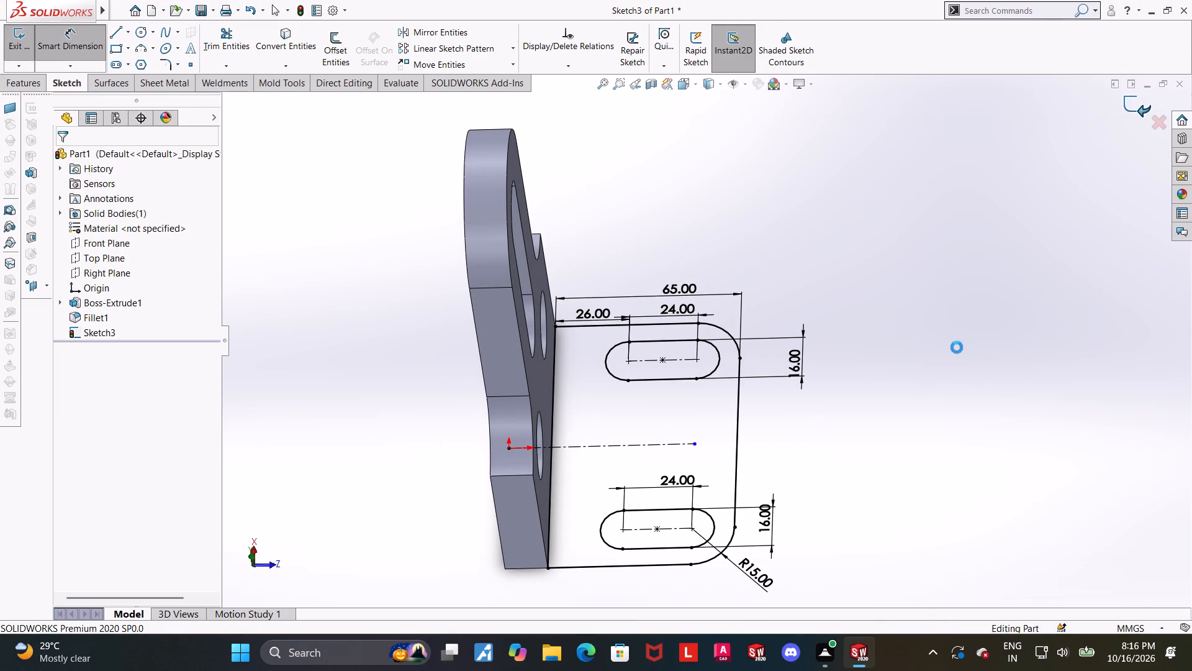
Extrude the foot sketch 20 mm blind in the reversed direction, upward along the plate, merged with the upright plate.
{"action": "scroll", "coordinate": [938, 457], "scroll_direction": "up", "scroll_amount": 2}
{"action": "scroll", "coordinate": [935, 457], "scroll_direction": "down", "scroll_amount": 3}
{"action": "middle_click_drag", "start_coordinate": [727, 413], "coordinate": [695, 321]}
{"action": "scroll", "coordinate": [707, 314], "scroll_direction": "up", "scroll_amount": 4}
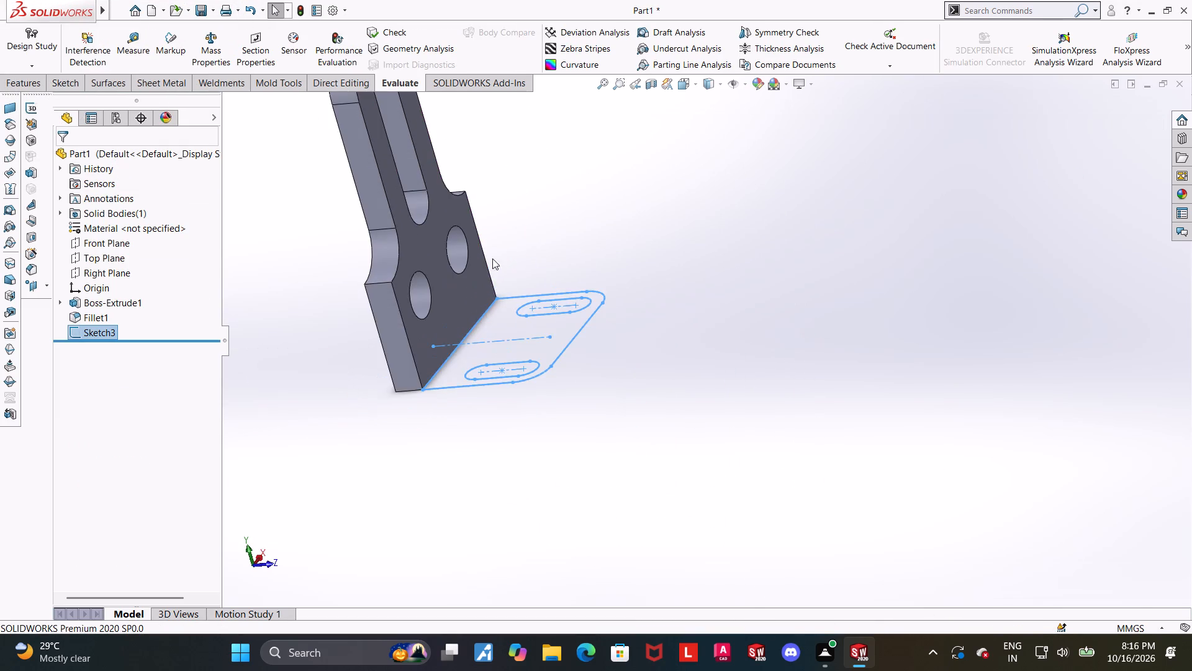
{"action": "scroll", "coordinate": [474, 160], "scroll_direction": "down", "scroll_amount": 2}
{"action": "left_click", "coordinate": [35, 81]}
{"action": "left_click", "coordinate": [34, 53]}
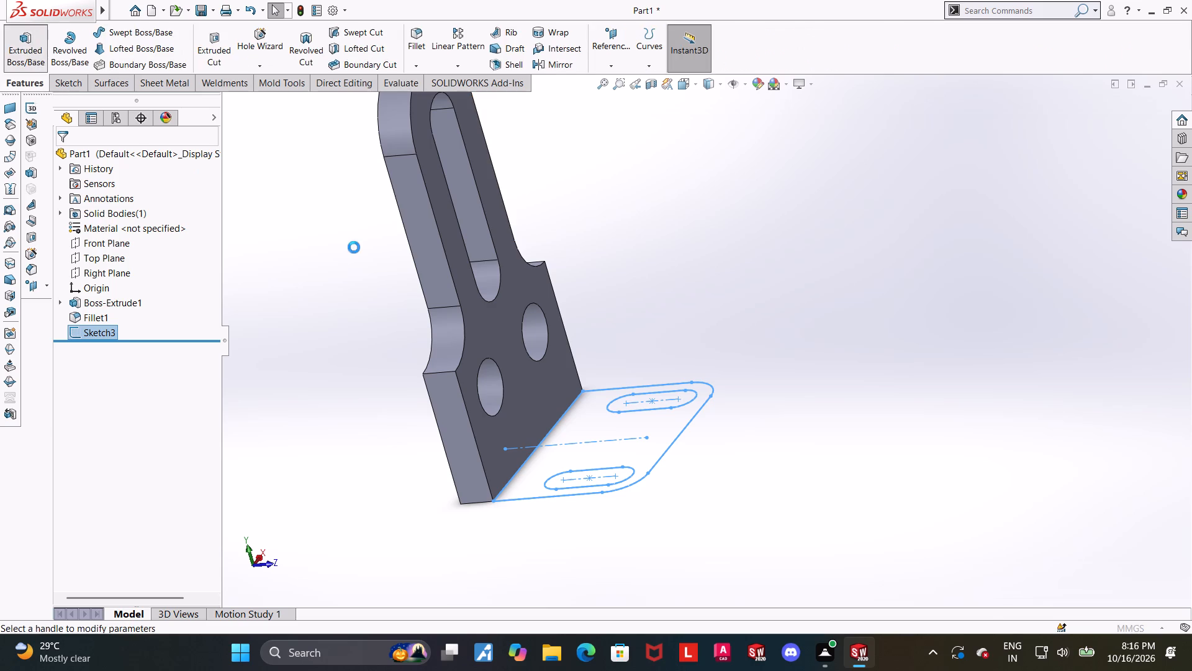
{"action": "left_click", "coordinate": [68, 244]}
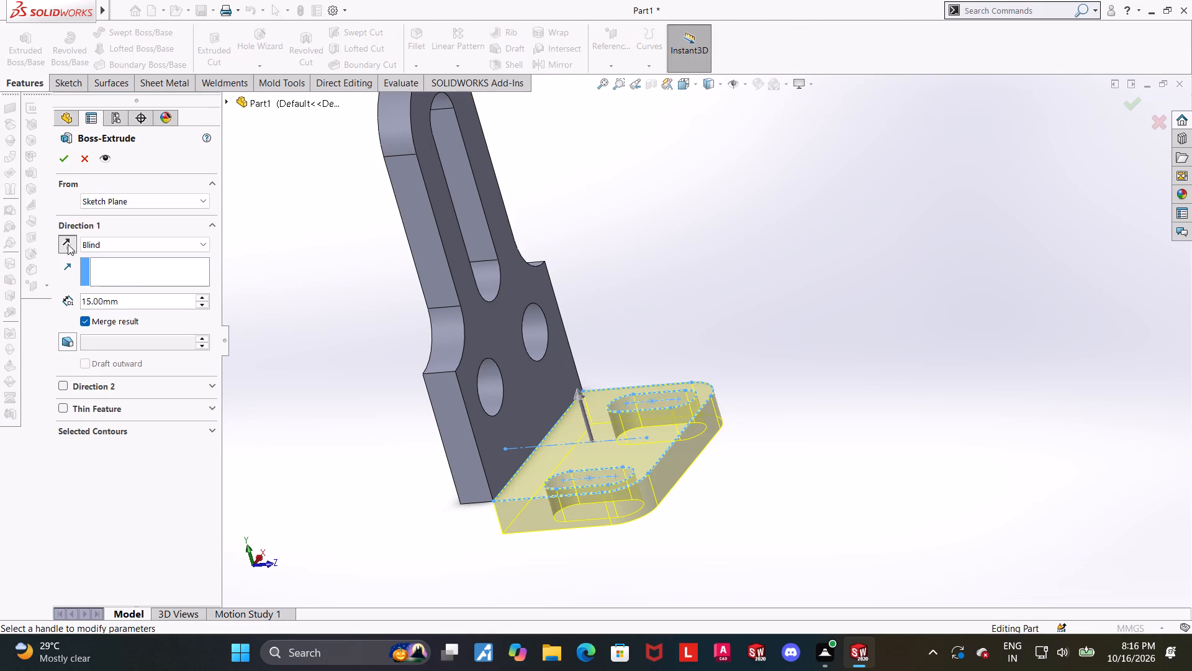
{"action": "scroll", "coordinate": [724, 491], "scroll_direction": "up", "scroll_amount": 1}
{"action": "scroll", "coordinate": [696, 376], "scroll_direction": "down", "scroll_amount": 1}
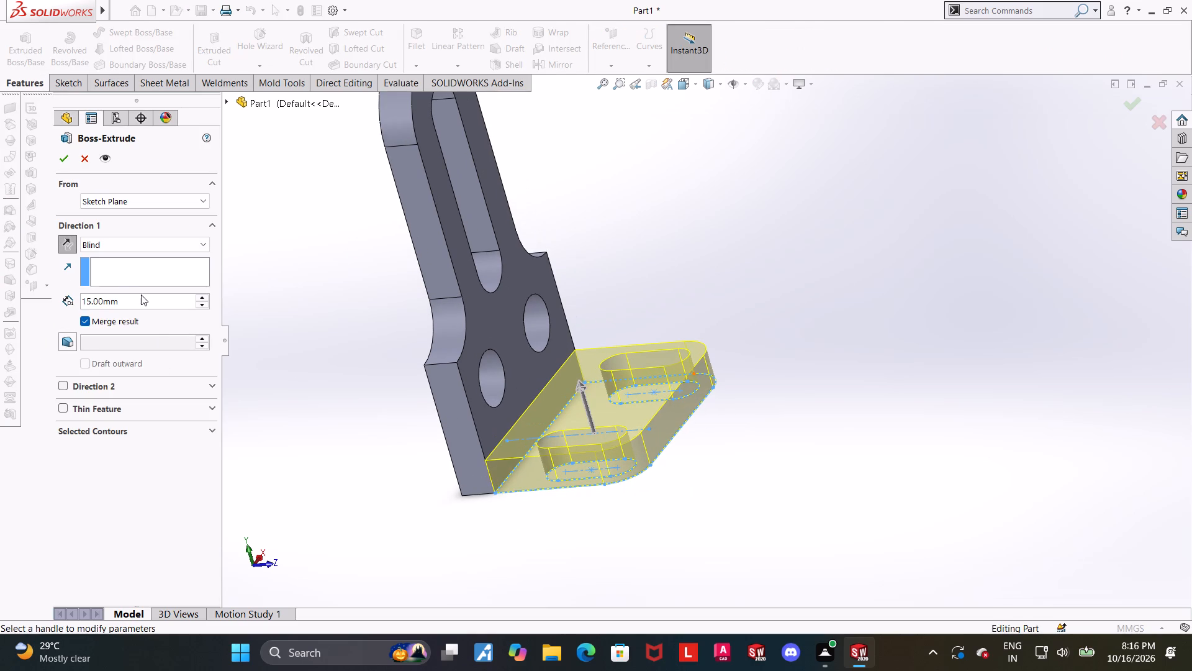
{"action": "left_click", "coordinate": [141, 294]}
{"action": "left_click_drag", "start_coordinate": [145, 297], "coordinate": [32, 296]}
{"action": "key", "text": "2"}
{"action": "key", "text": "0"}
{"action": "key", "text": "Return"}
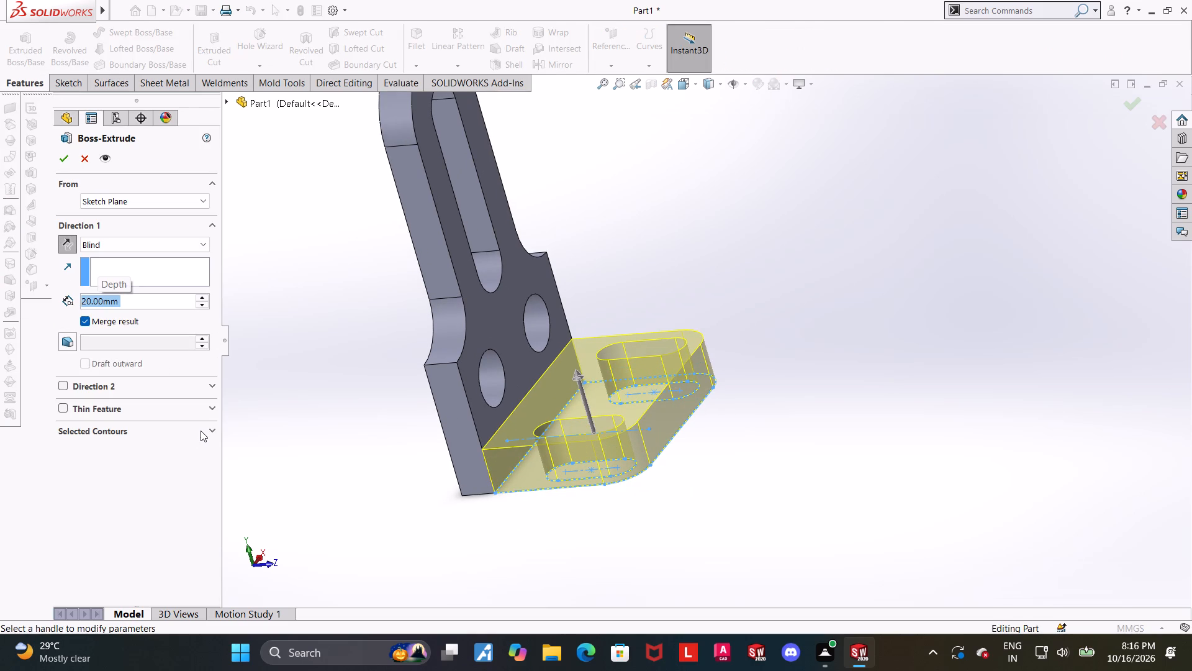
{"action": "scroll", "coordinate": [818, 378], "scroll_direction": "up", "scroll_amount": 1}
{"action": "scroll", "coordinate": [729, 358], "scroll_direction": "down", "scroll_amount": 1}
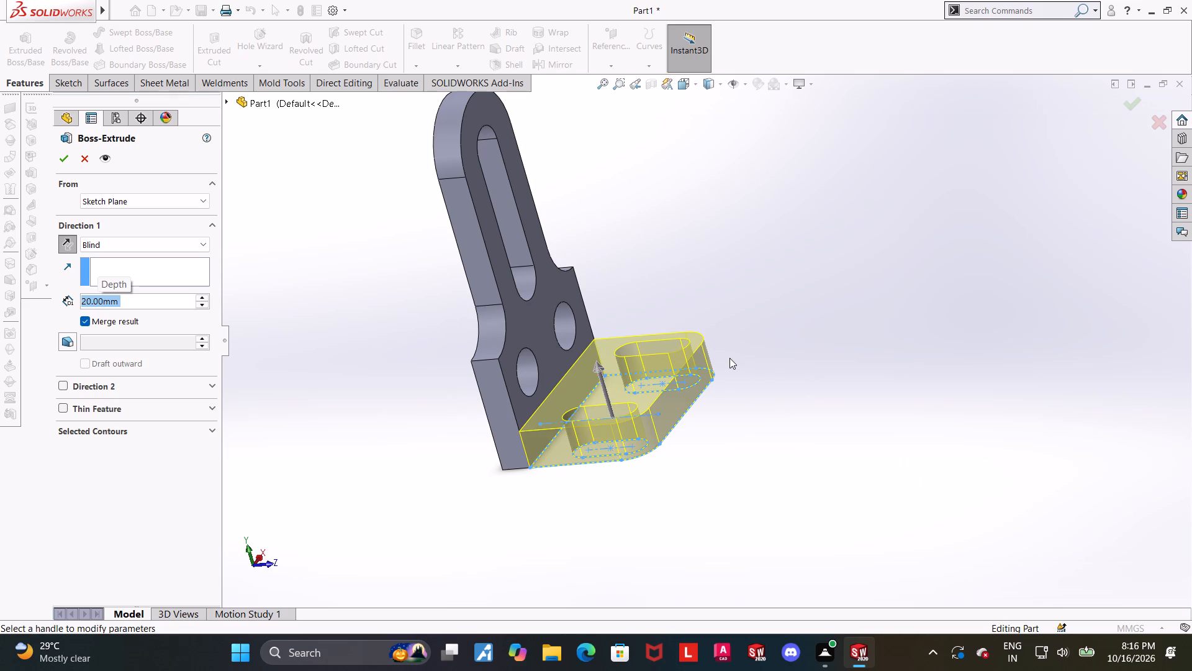
{"action": "scroll", "coordinate": [464, 343], "scroll_direction": "up", "scroll_amount": 1}
{"action": "scroll", "coordinate": [466, 343], "scroll_direction": "down", "scroll_amount": 1}
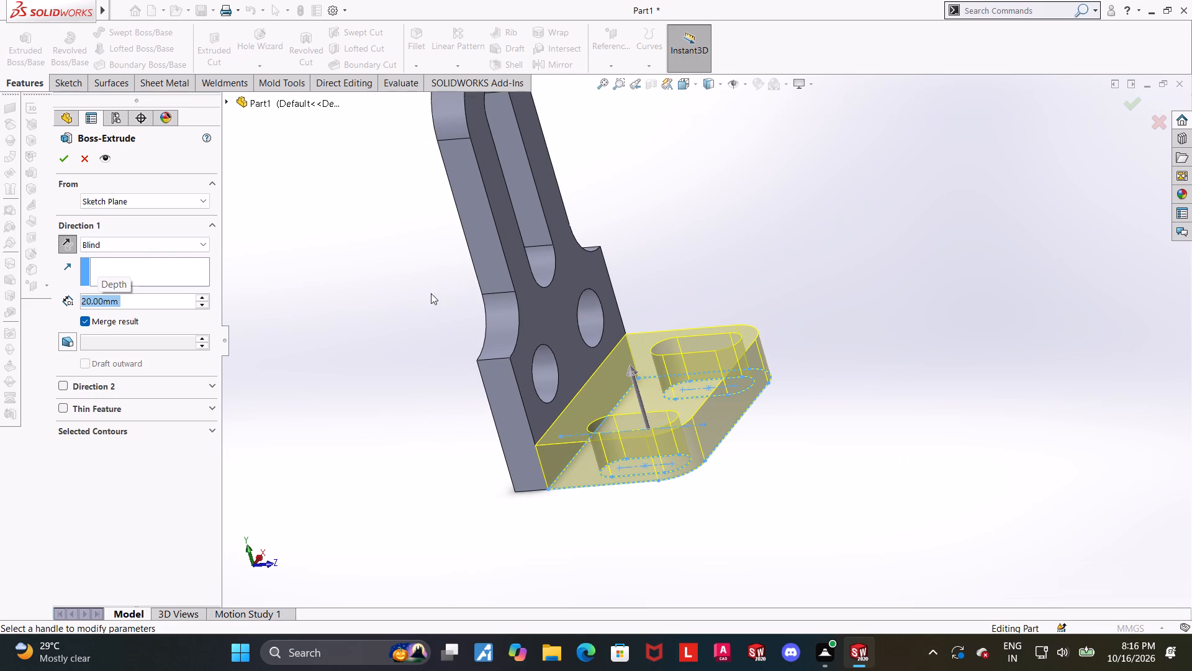
{"action": "scroll", "coordinate": [610, 373], "scroll_direction": "up", "scroll_amount": 1}
{"action": "scroll", "coordinate": [610, 373], "scroll_direction": "down", "scroll_amount": 1}
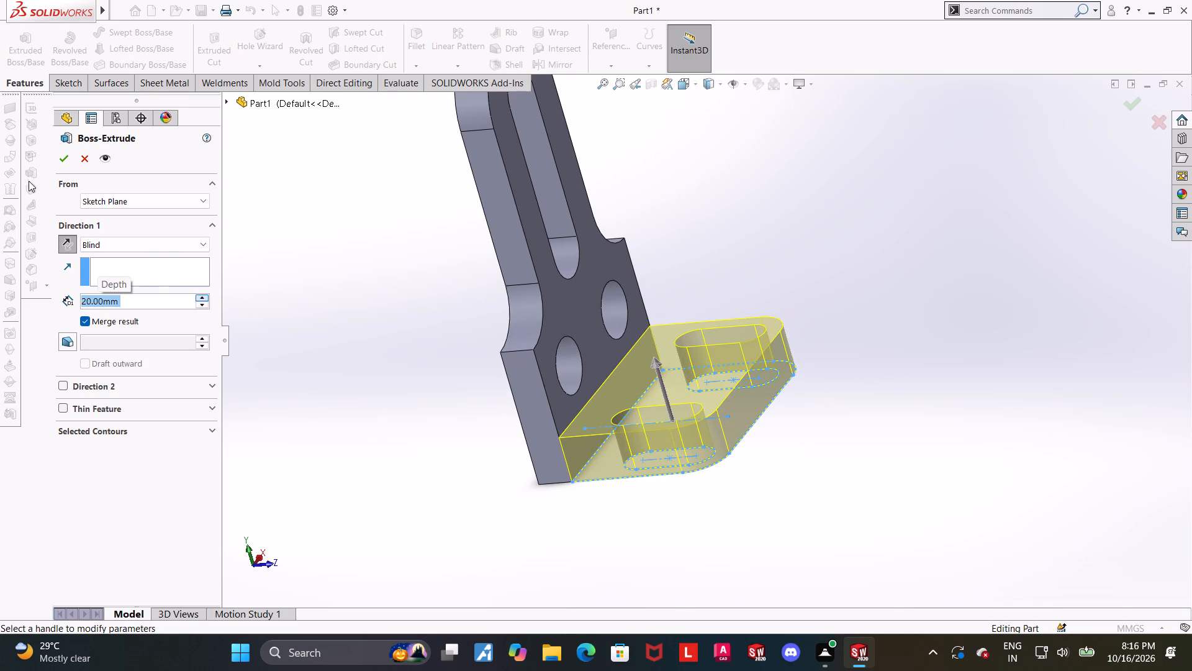
{"action": "left_click", "coordinate": [66, 159]}
{"action": "left_click", "coordinate": [968, 309]}
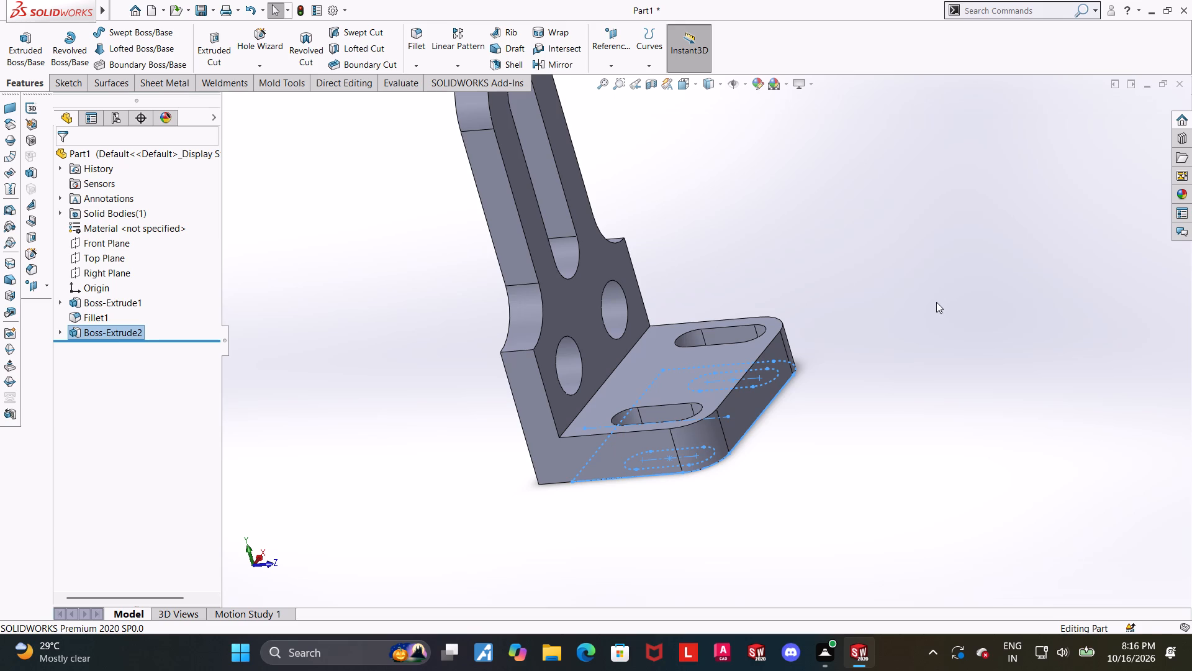
Show the whole bracket in the isometric view to inspect the upright plate and the slotted foot.
{"action": "key", "text": "ctrl+super+7"}
{"action": "left_click", "coordinate": [856, 326]}
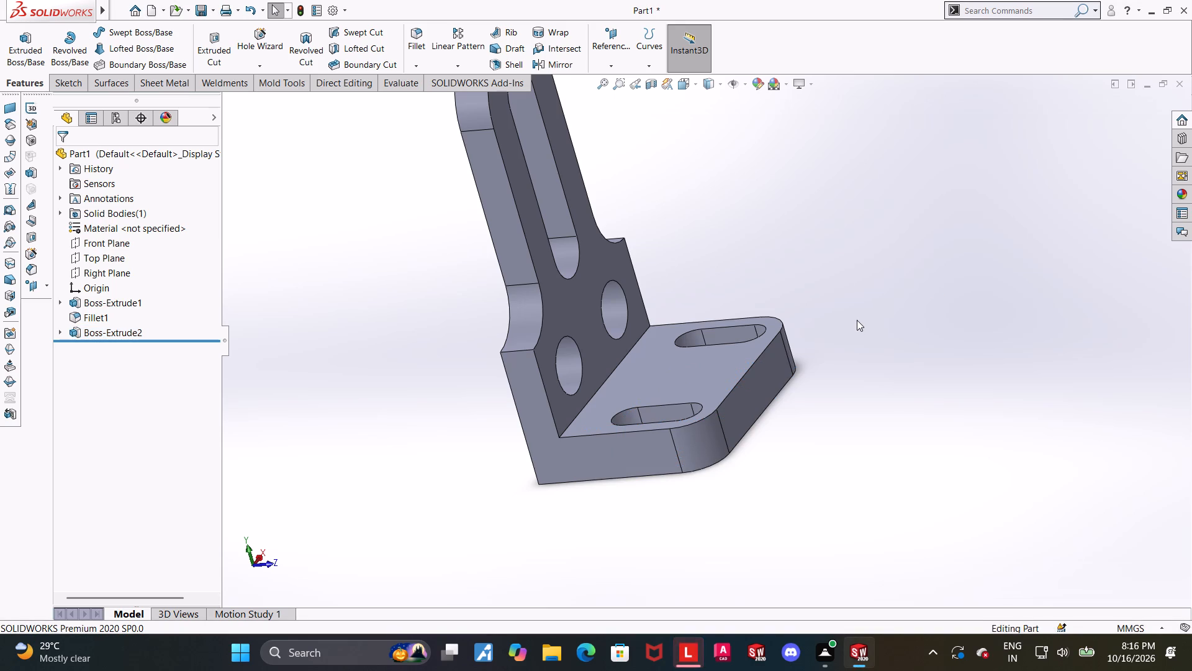
{"action": "key", "text": "ctrl+7"}
{"action": "scroll", "coordinate": [895, 388], "scroll_direction": "up", "scroll_amount": 1}
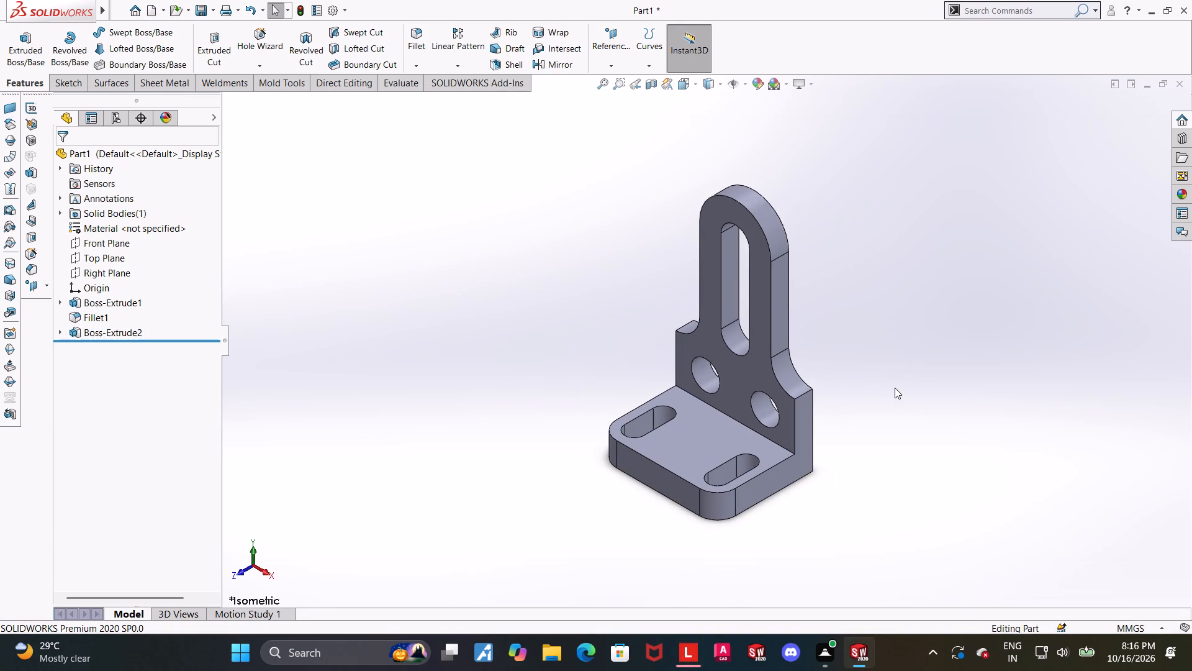
{"action": "scroll", "coordinate": [892, 403], "scroll_direction": "down", "scroll_amount": 1}
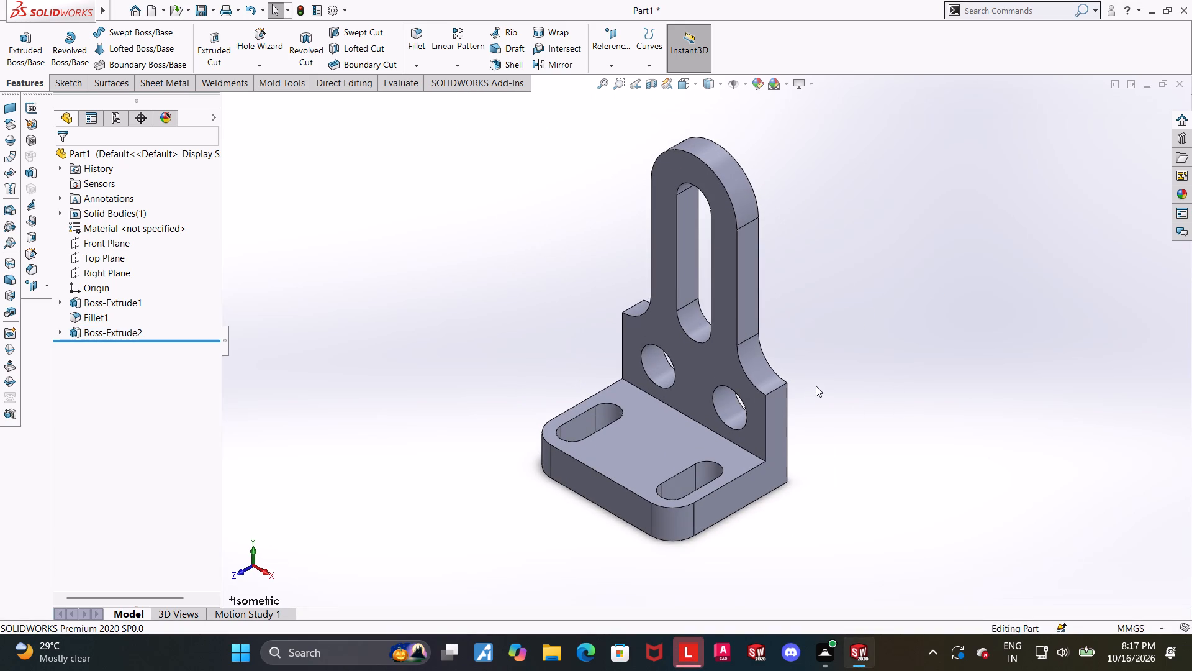
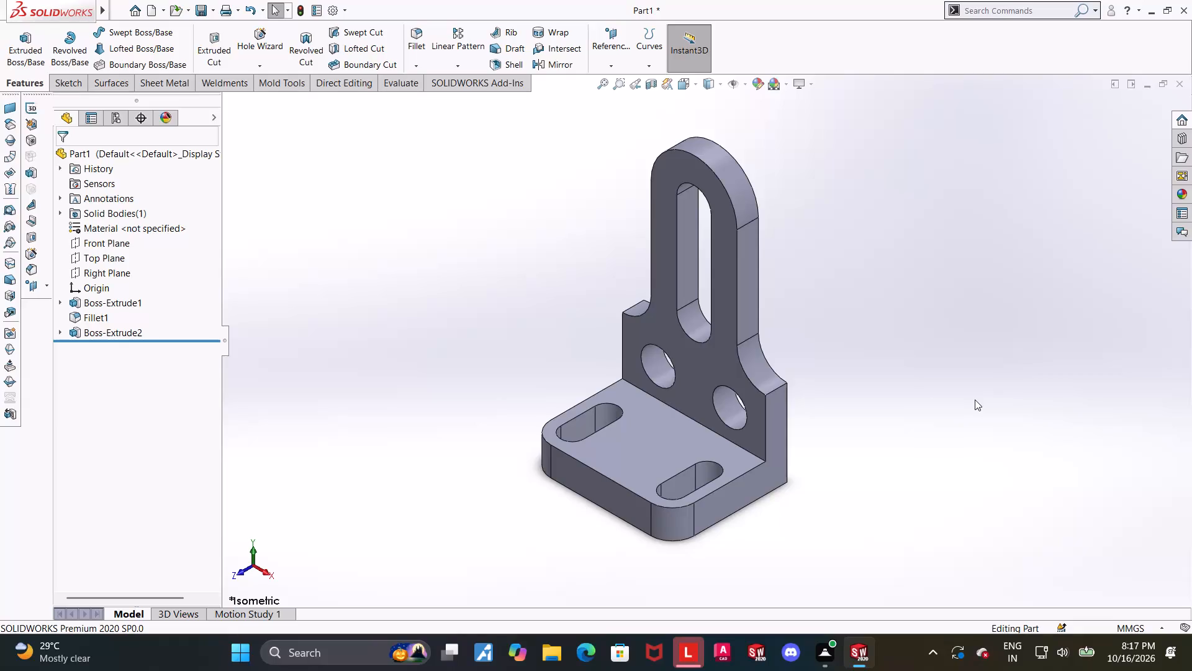
Save the part in the Downloads folder as a SOLIDWORKS Part named "slotted slideway bracket".
{"action": "left_click", "coordinate": [150, 166]}
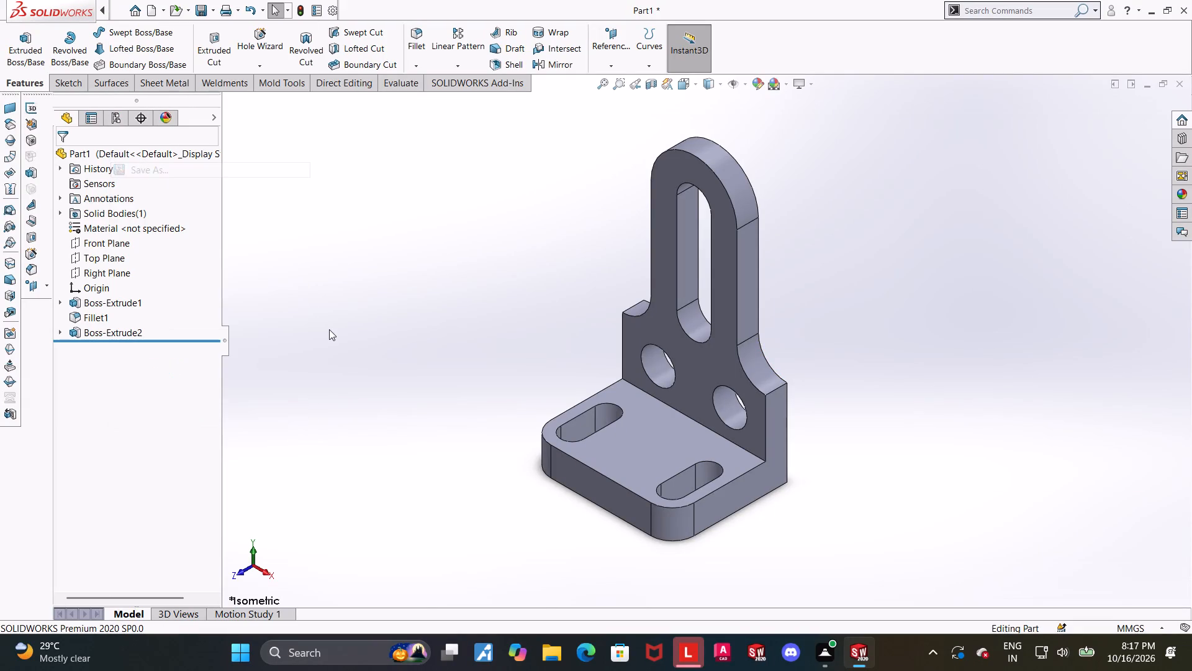
{"action": "type", "text": "slotted slideway bracket"}
{"action": "key", "text": "space"}
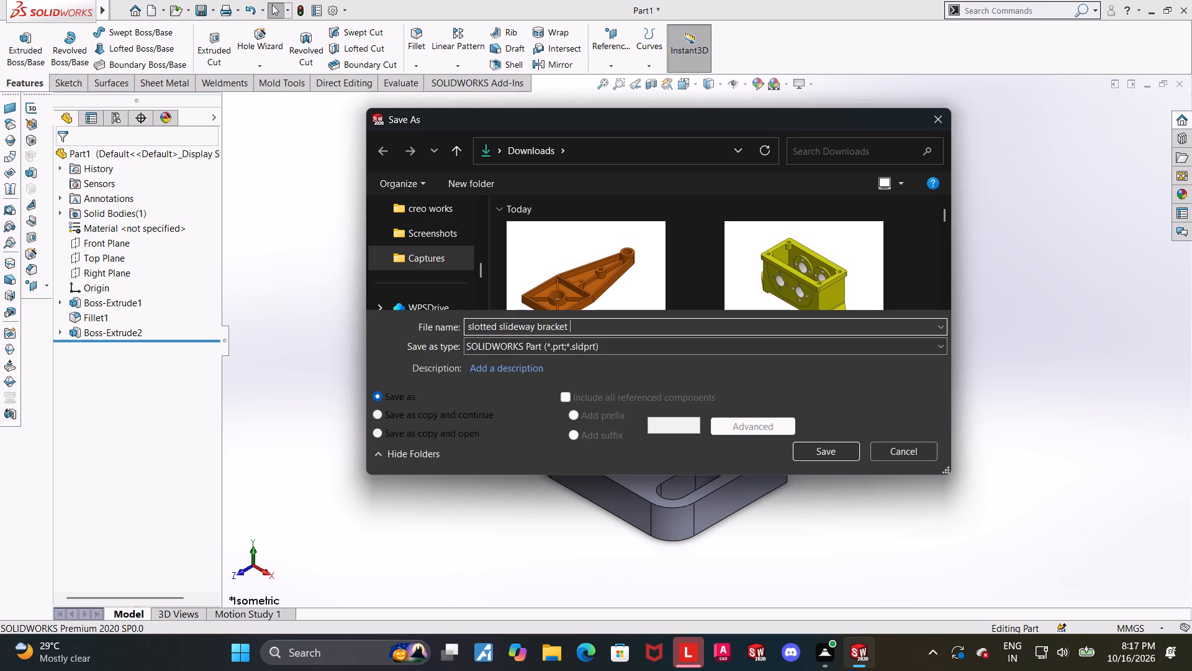
{"action": "left_click", "coordinate": [810, 442]}
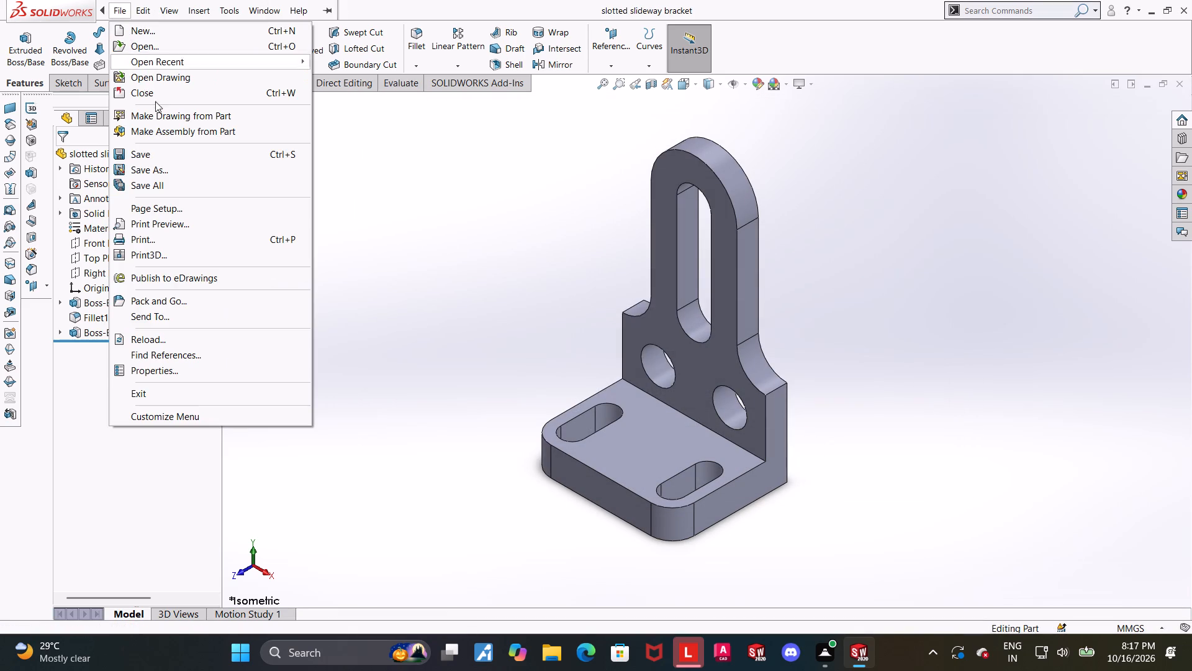
Save a PDF version of the bracket in Downloads under the same name, using the Adobe Portable Document Format type.
{"action": "left_click", "coordinate": [178, 171]}
{"action": "left_click", "coordinate": [600, 347]}
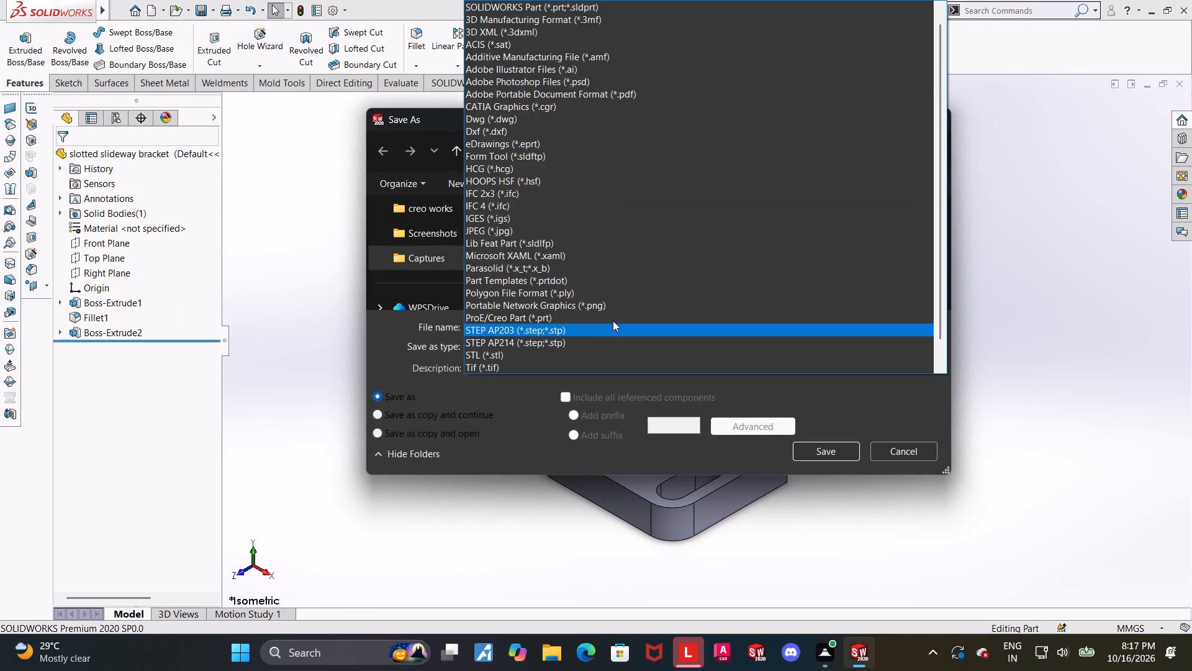
{"action": "left_click", "coordinate": [657, 88]}
{"action": "left_click", "coordinate": [837, 482]}
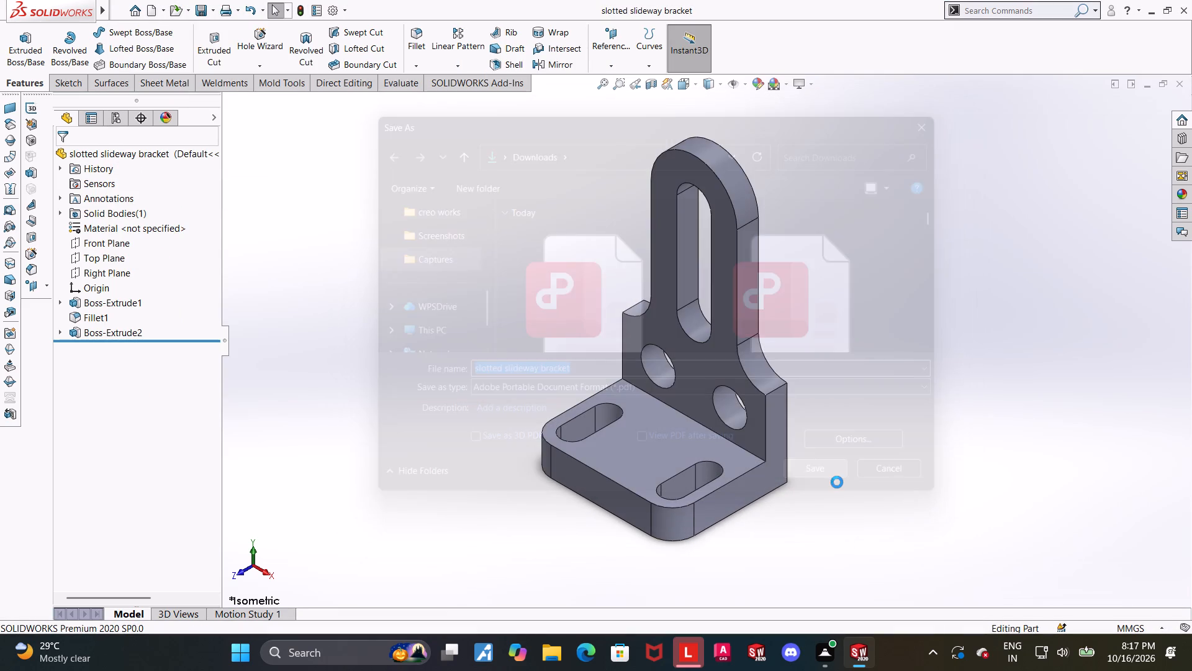